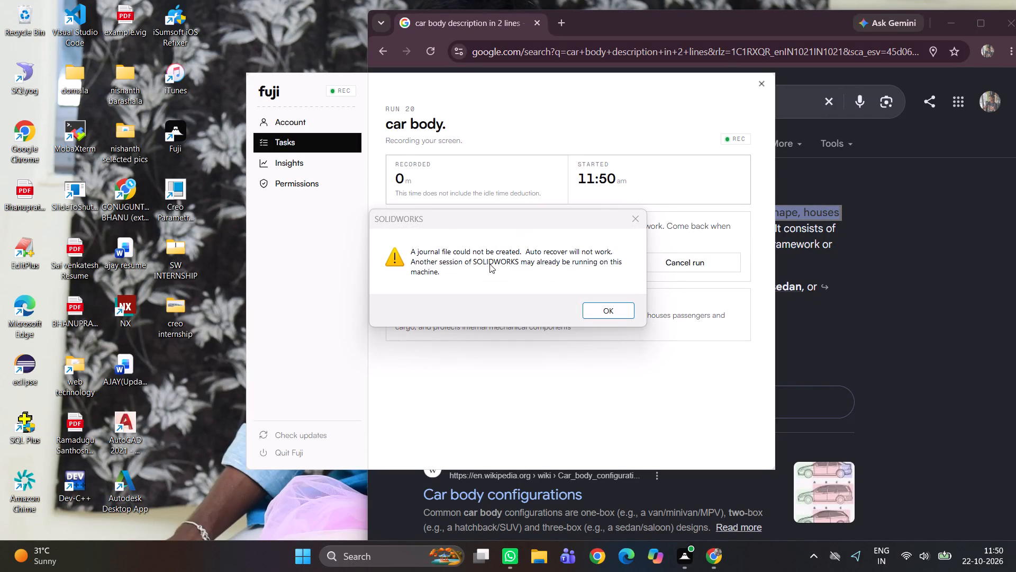
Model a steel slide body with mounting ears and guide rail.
Create a new part document from the SOLIDWORKS welcome window after dismissing the journal file message.
{"action": "left_click", "coordinate": [613, 308]}
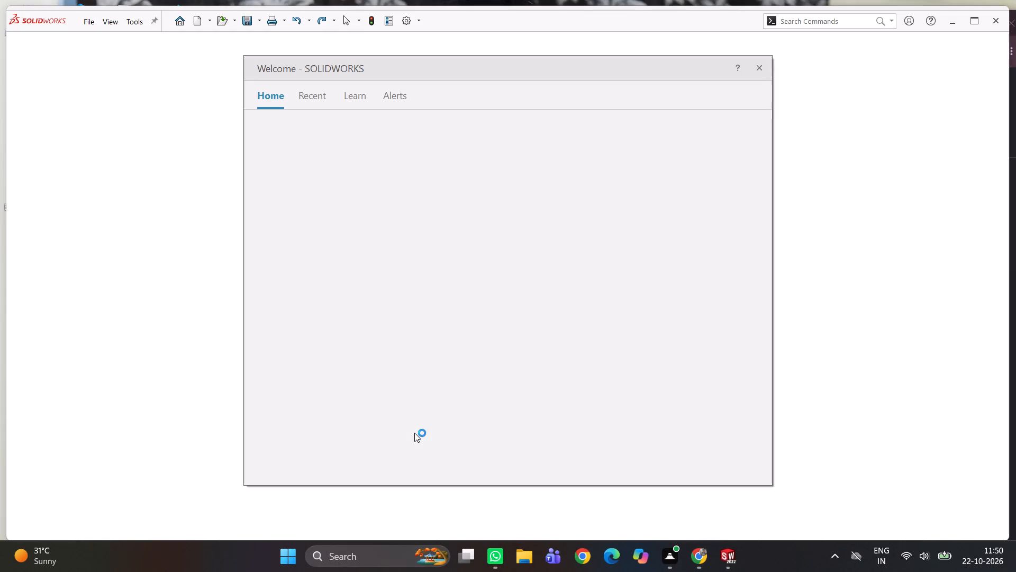
{"action": "left_click", "coordinate": [282, 155]}
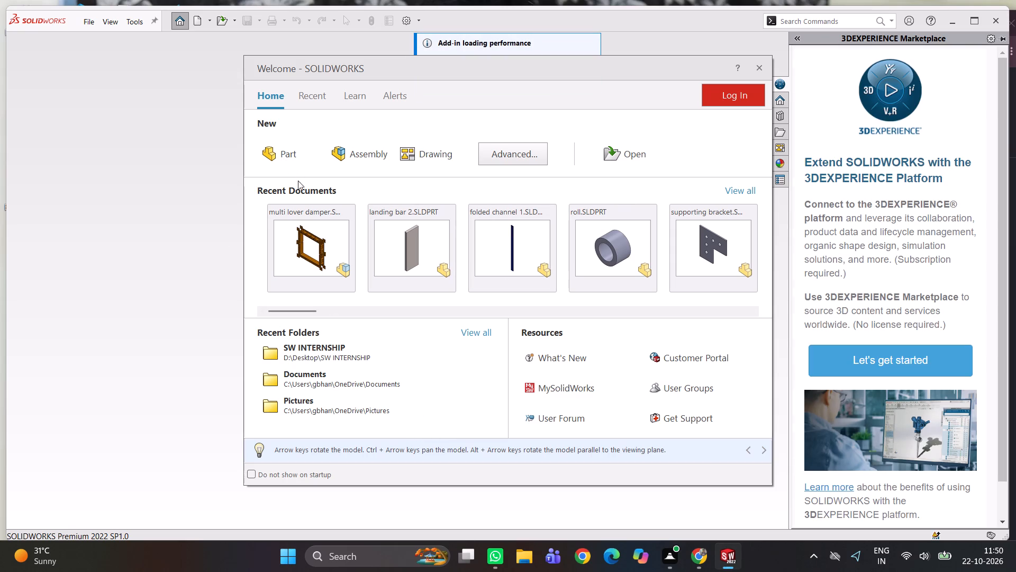
{"action": "left_click", "coordinate": [283, 154]}
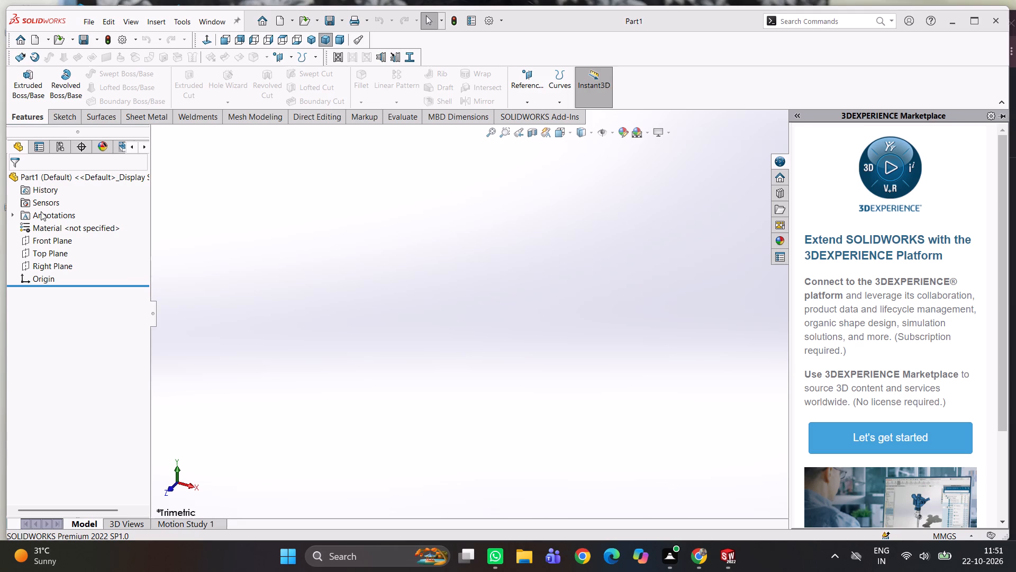
Sketch a center rectangle about 180 mm wide on the Front Plane, centred on the origin.
{"action": "left_click", "coordinate": [43, 242]}
{"action": "left_click", "coordinate": [53, 219]}
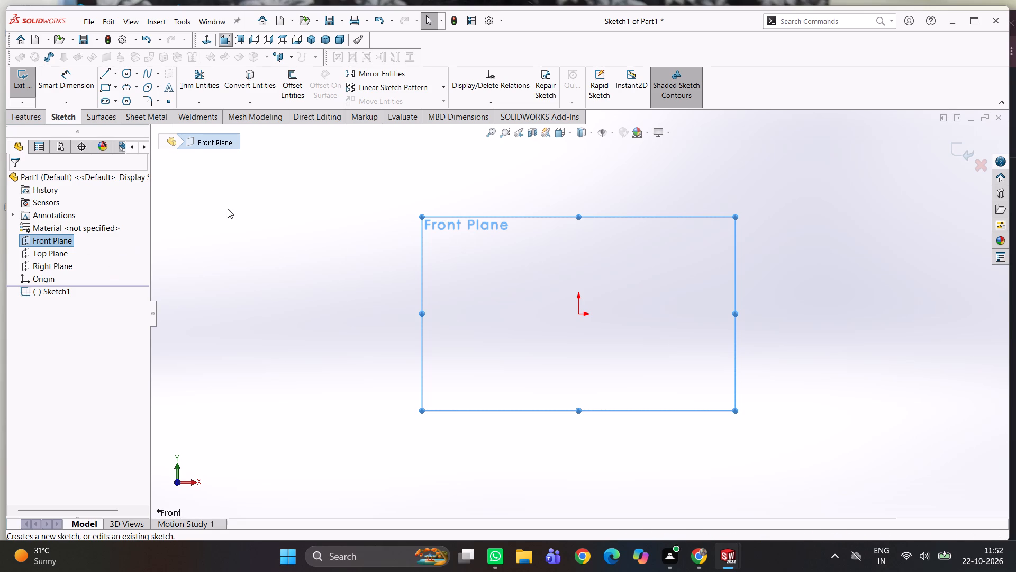
{"action": "right_click_drag", "start_coordinate": [293, 203], "coordinate": [550, 269]}
{"action": "right_click_drag", "start_coordinate": [504, 311], "coordinate": [491, 342]}
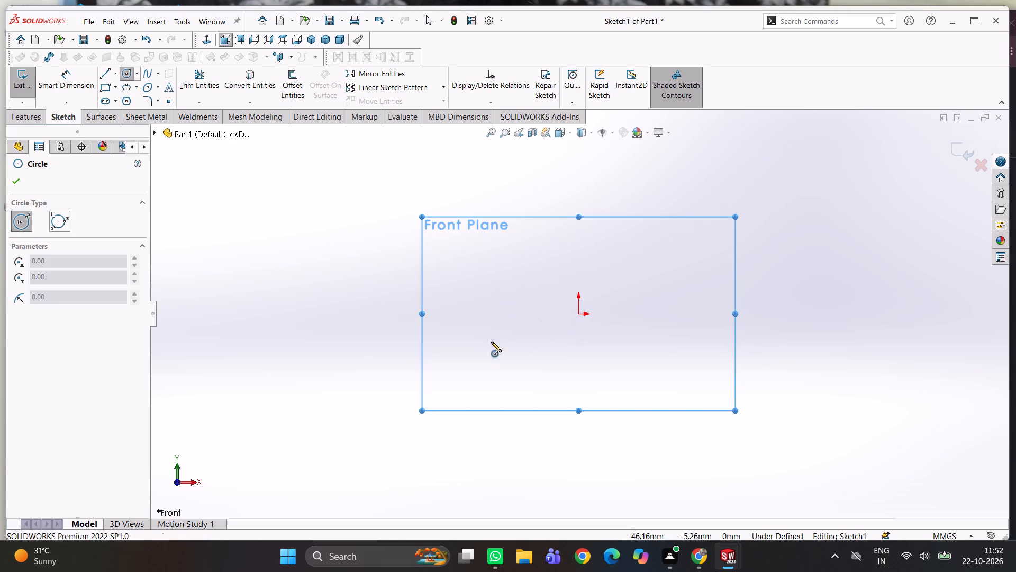
{"action": "right_click_drag", "start_coordinate": [491, 342], "coordinate": [492, 375]}
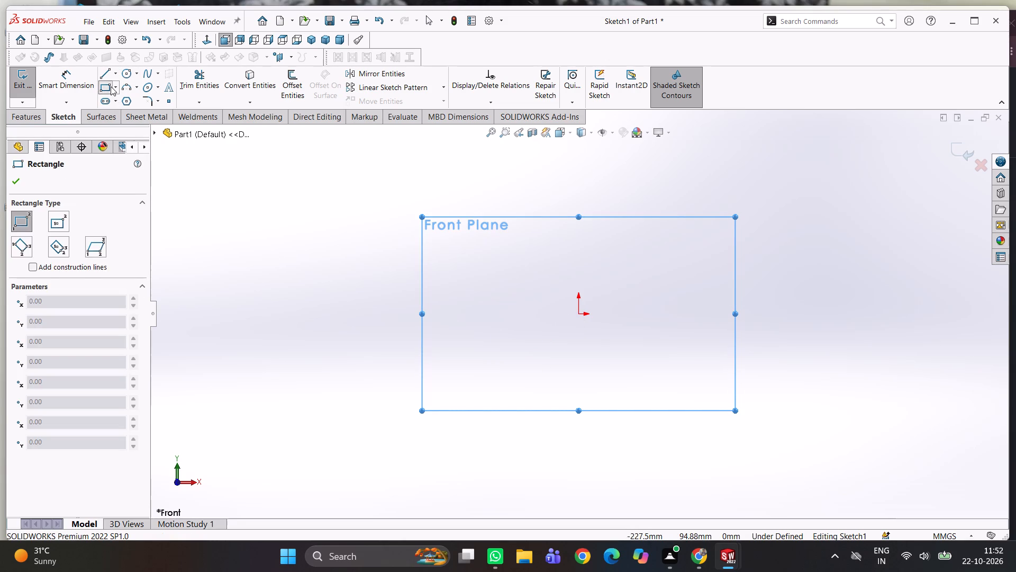
{"action": "left_click", "coordinate": [116, 84]}
{"action": "left_click", "coordinate": [127, 110]}
{"action": "right_click_drag", "start_coordinate": [366, 266], "coordinate": [364, 266]}
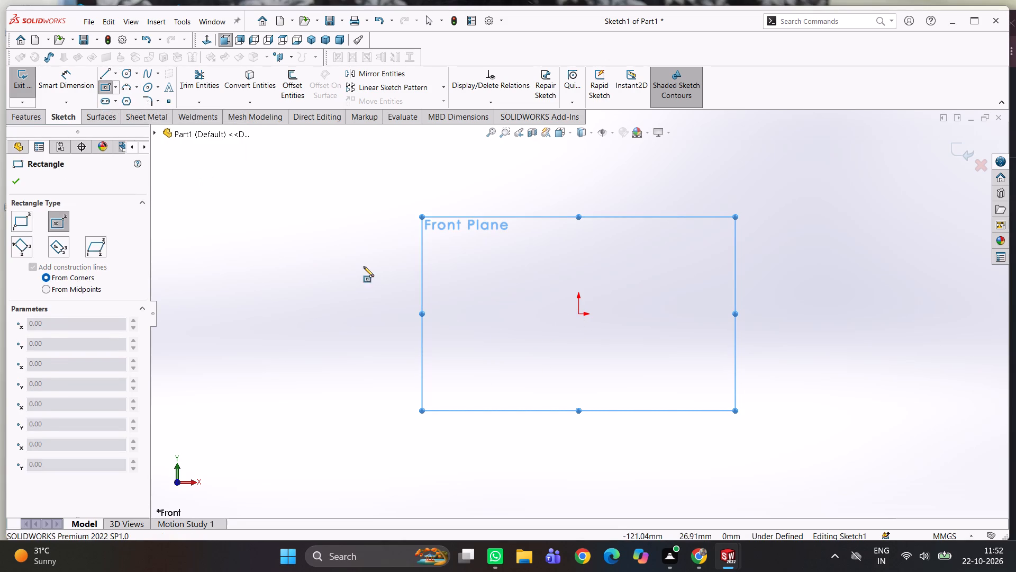
{"action": "right_click_drag", "start_coordinate": [364, 266], "coordinate": [364, 360]}
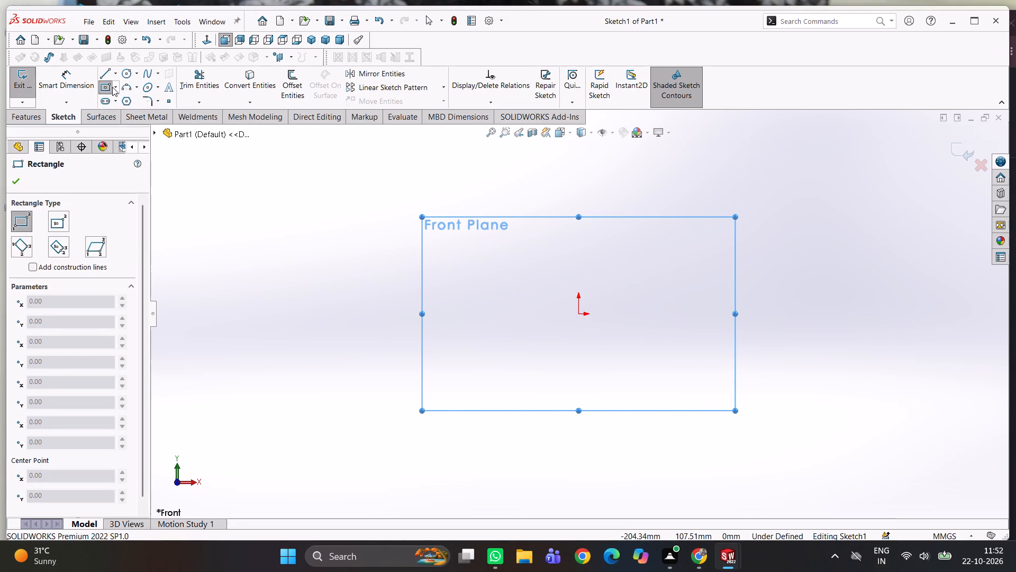
{"action": "left_click", "coordinate": [116, 84]}
{"action": "left_click", "coordinate": [132, 117]}
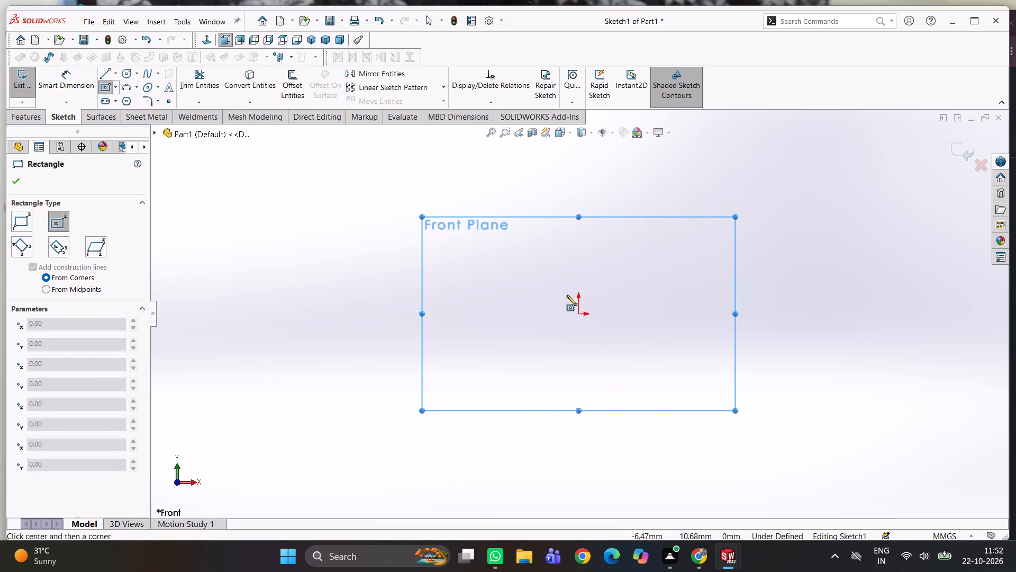
{"action": "left_click", "coordinate": [579, 314]}
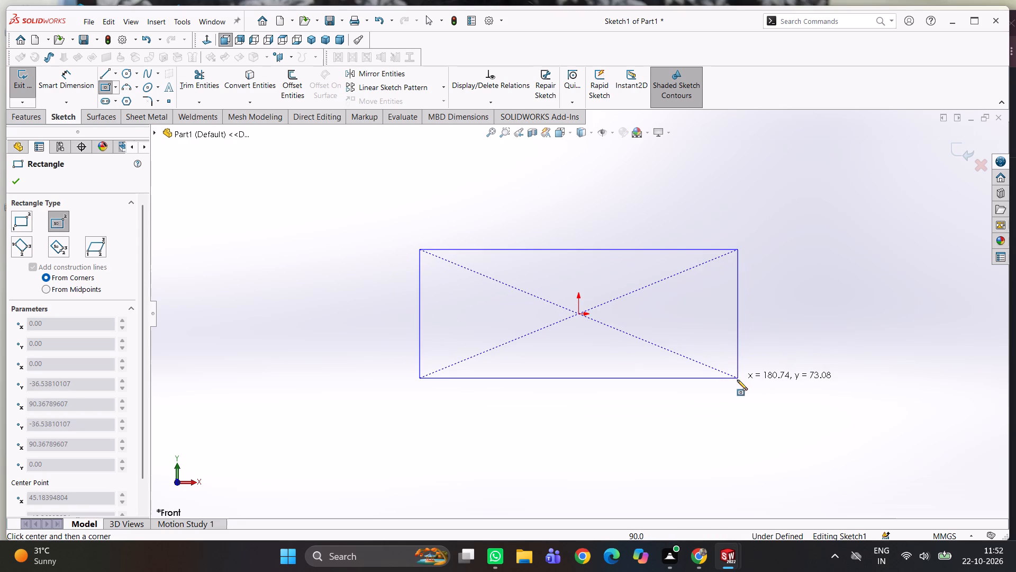
{"action": "left_click", "coordinate": [737, 380]}
Dimension the rectangle 70.55 mm wide and 33.5 mm high.
{"action": "right_click_drag", "start_coordinate": [818, 354], "coordinate": [858, 129]}
{"action": "left_click", "coordinate": [663, 245]}
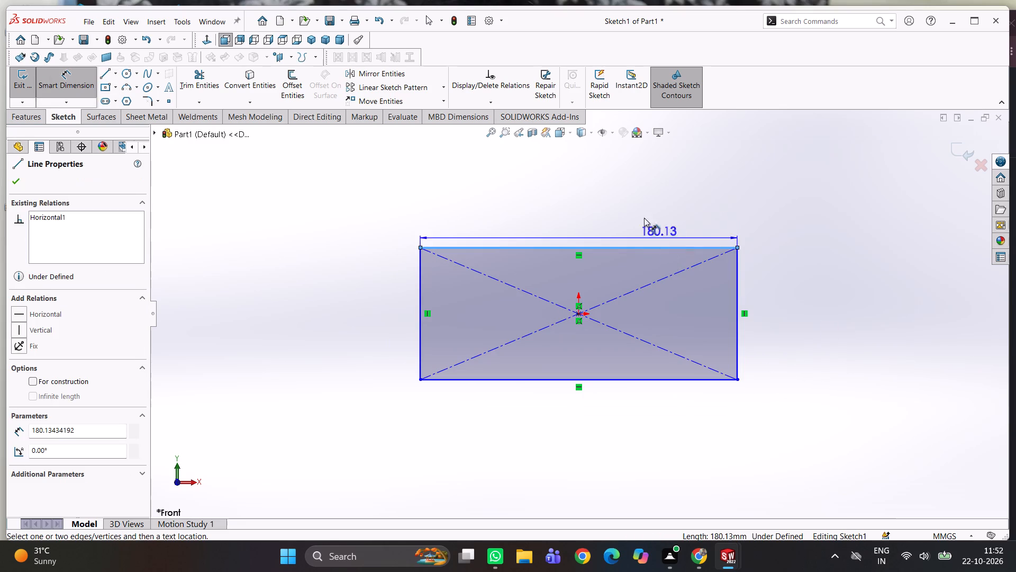
{"action": "left_click", "coordinate": [606, 198]}
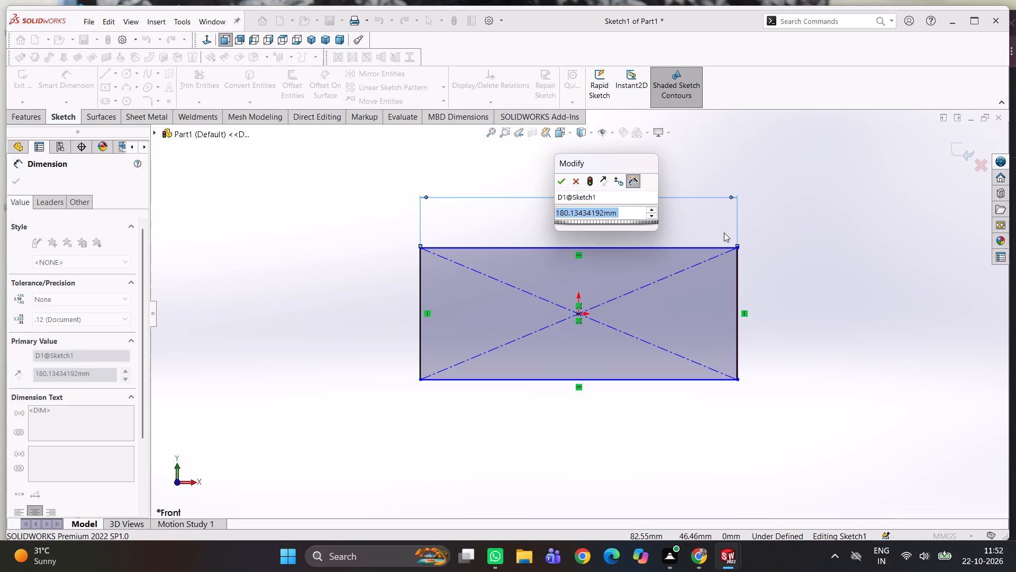
{"action": "type", "text": "70.55"}
{"action": "key", "text": "Return"}
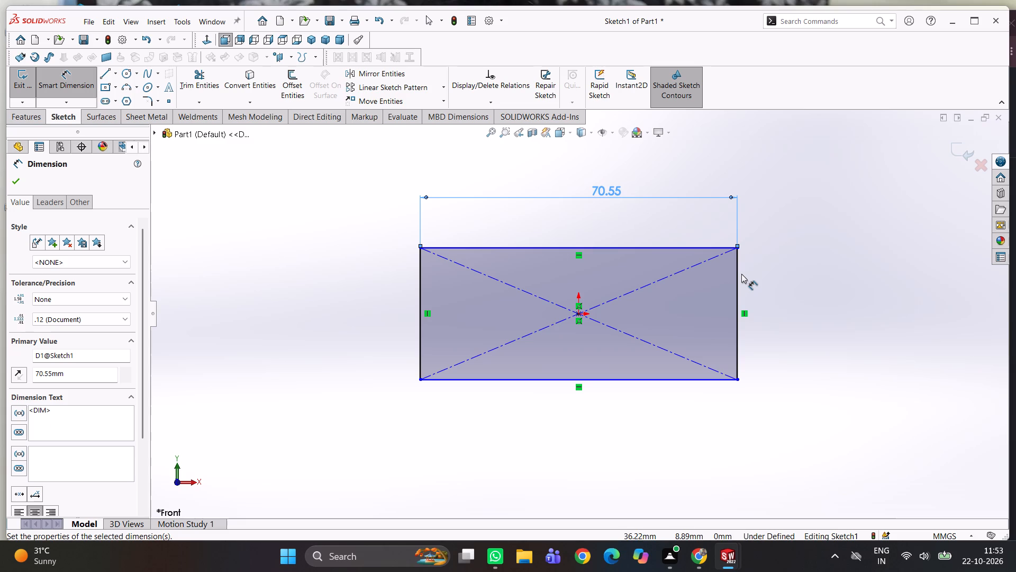
{"action": "left_click", "coordinate": [737, 285]}
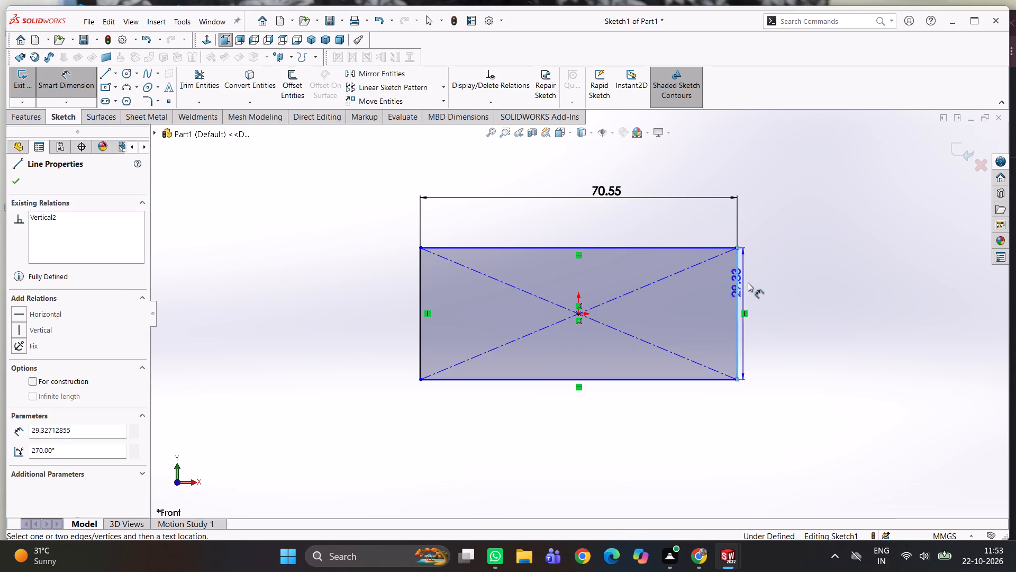
{"action": "left_click", "coordinate": [775, 282]}
{"action": "type", "text": "33."}
{"action": "type", "text": "55"}
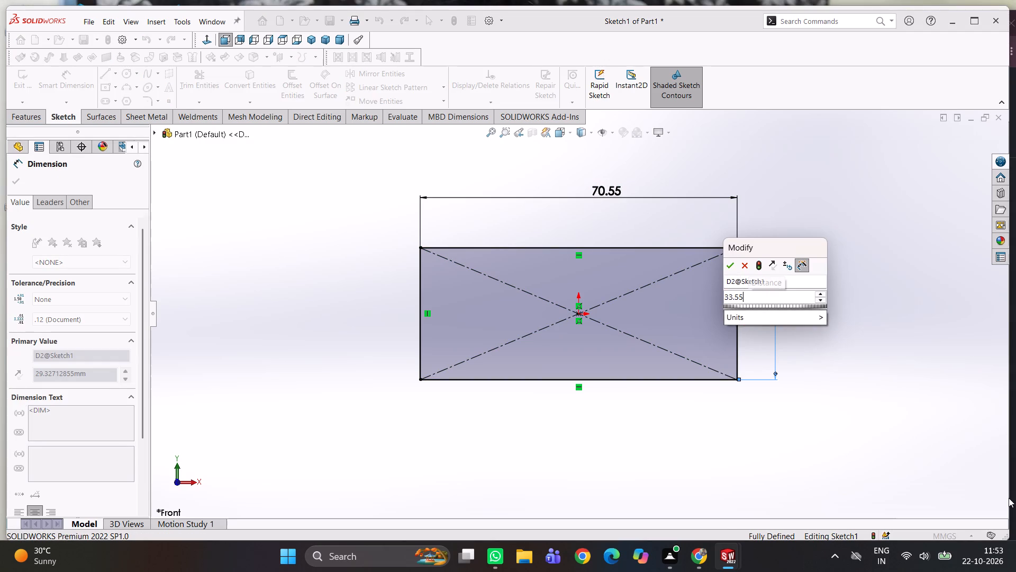
{"action": "key", "text": "BackSpace"}
{"action": "key", "text": "Return"}
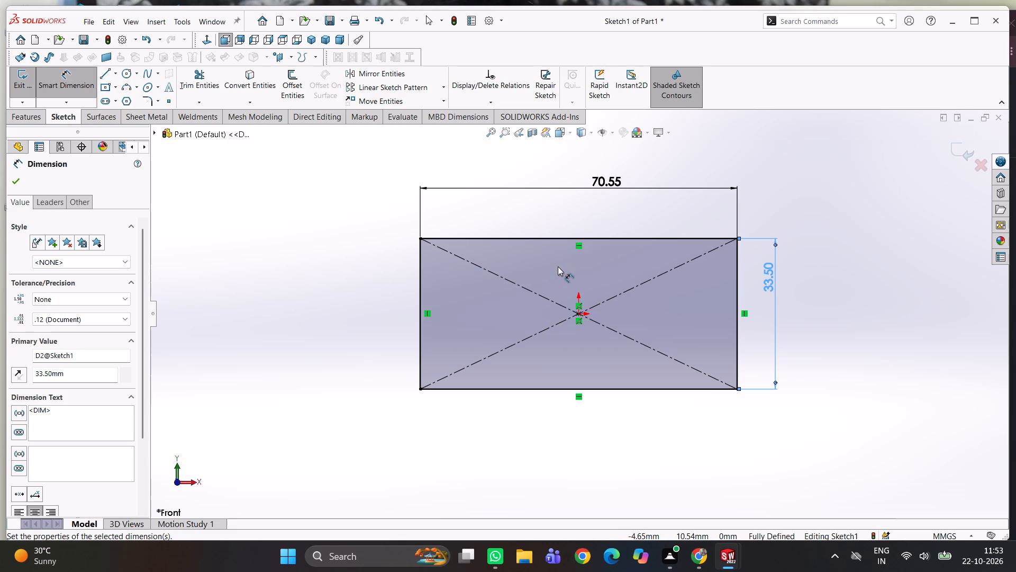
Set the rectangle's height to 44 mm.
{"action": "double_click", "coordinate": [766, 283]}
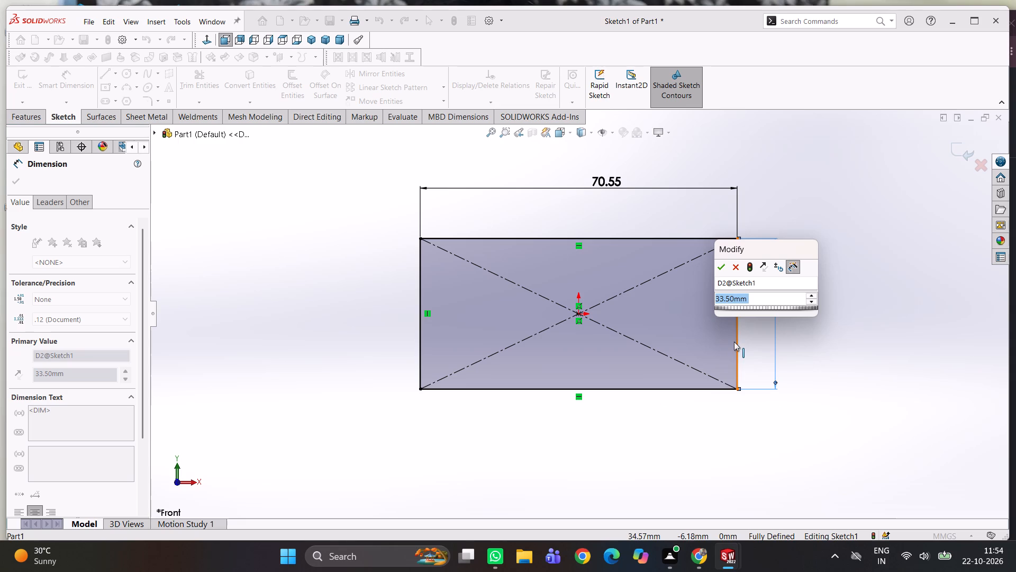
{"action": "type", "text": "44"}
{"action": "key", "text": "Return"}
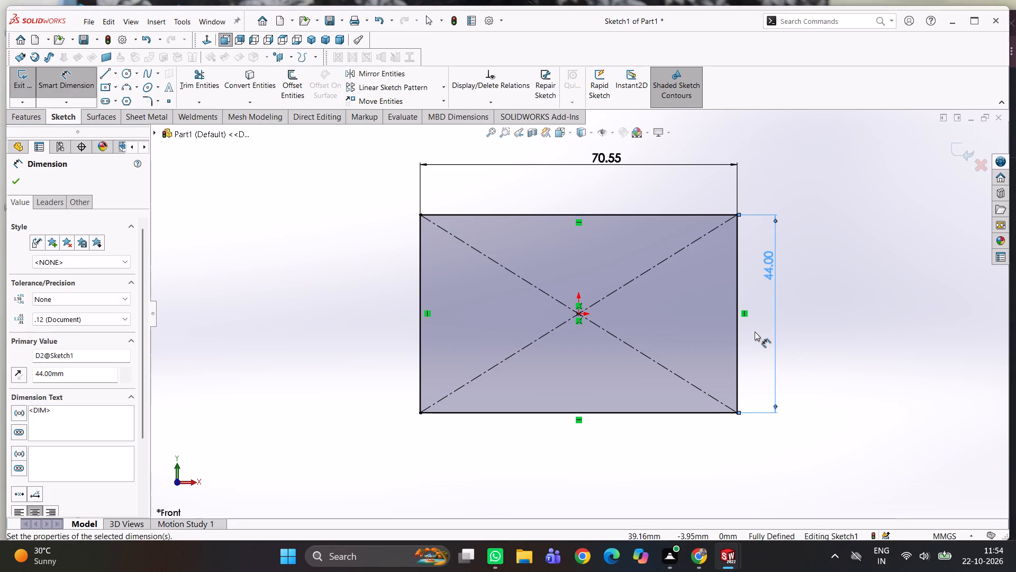
Set the rectangle's height to 33.5 mm and finish dimensioning.
{"action": "double_click", "coordinate": [774, 269]}
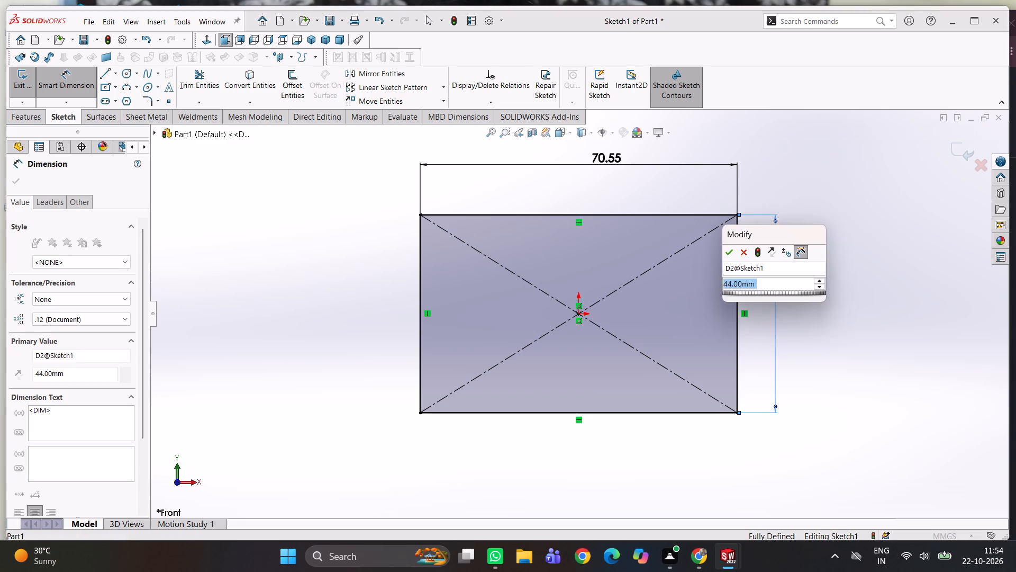
{"action": "type", "text": "33.5"}
{"action": "key", "text": "Return"}
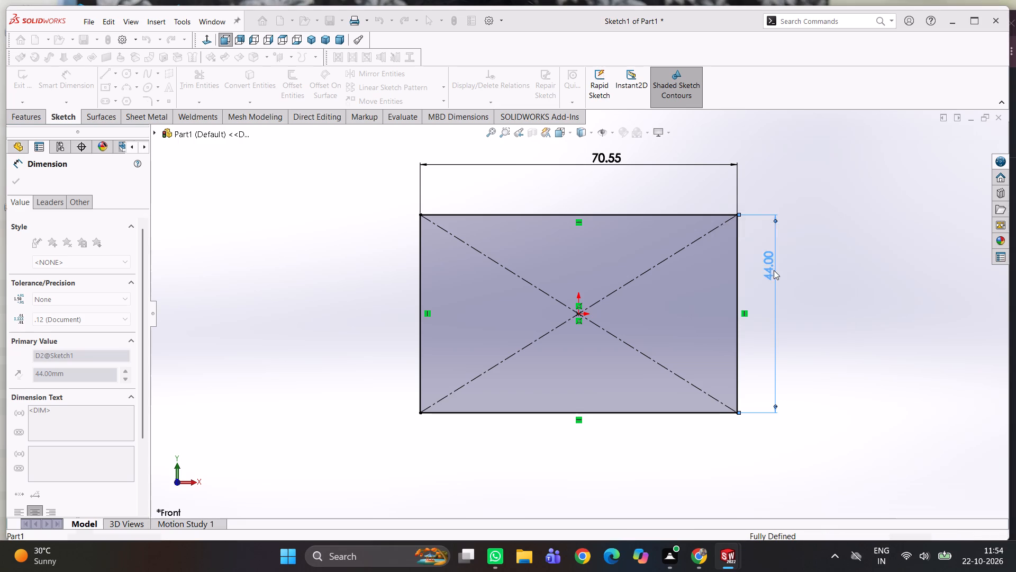
{"action": "left_click", "coordinate": [16, 185]}
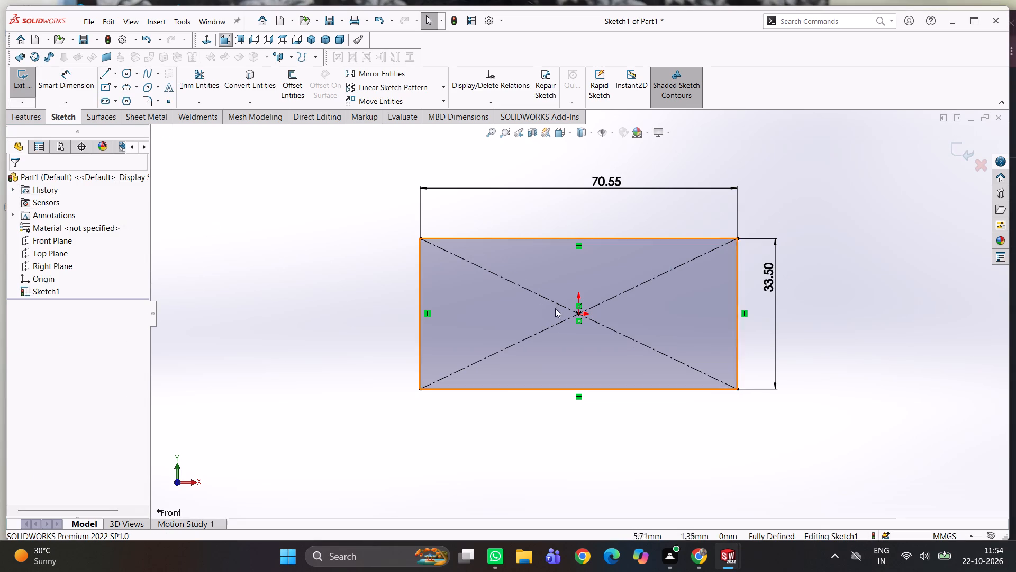
Extrude the rectangle 44 mm with the Mid Plane end condition to form a solid block.
{"action": "left_click", "coordinate": [25, 115]}
{"action": "left_click", "coordinate": [31, 85]}
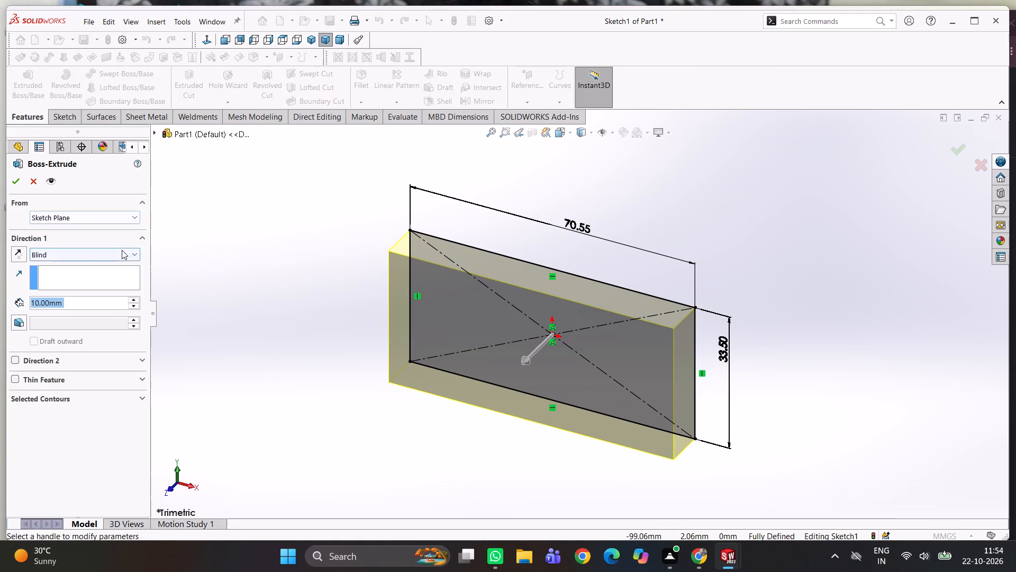
{"action": "left_click", "coordinate": [122, 250]}
{"action": "left_click", "coordinate": [60, 308]}
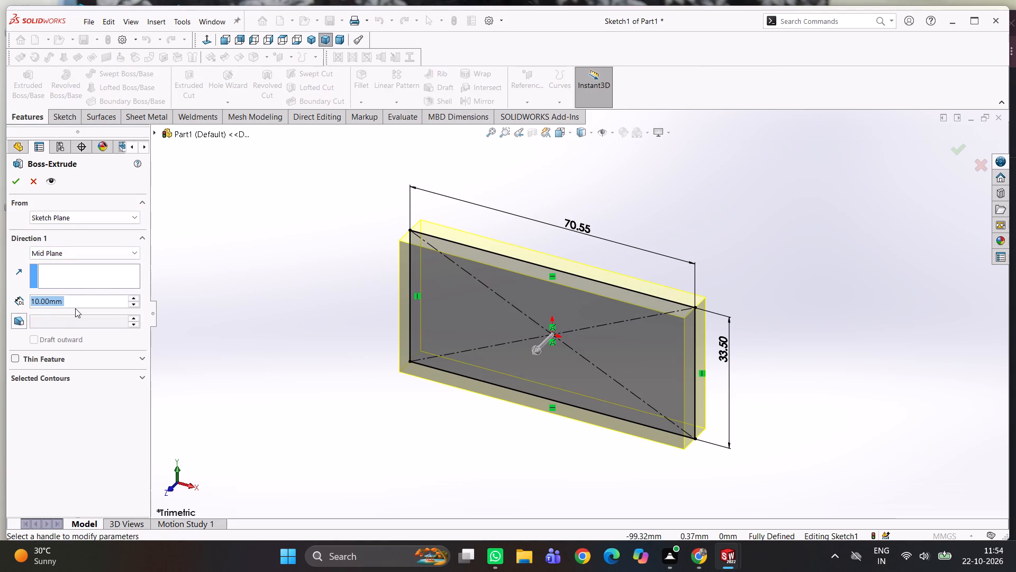
{"action": "type", "text": "44"}
{"action": "key", "text": "Return"}
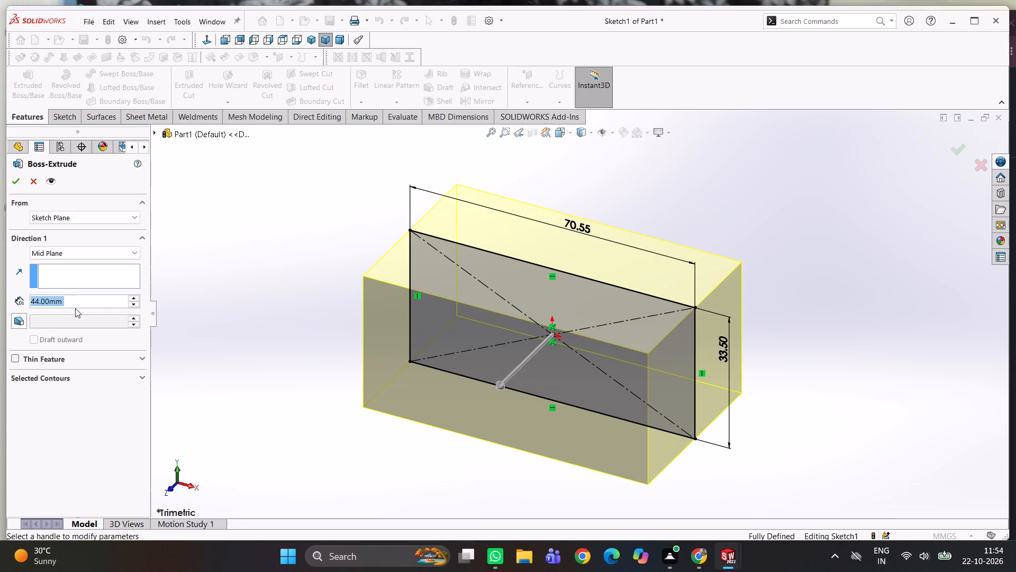
{"action": "left_click", "coordinate": [20, 187]}
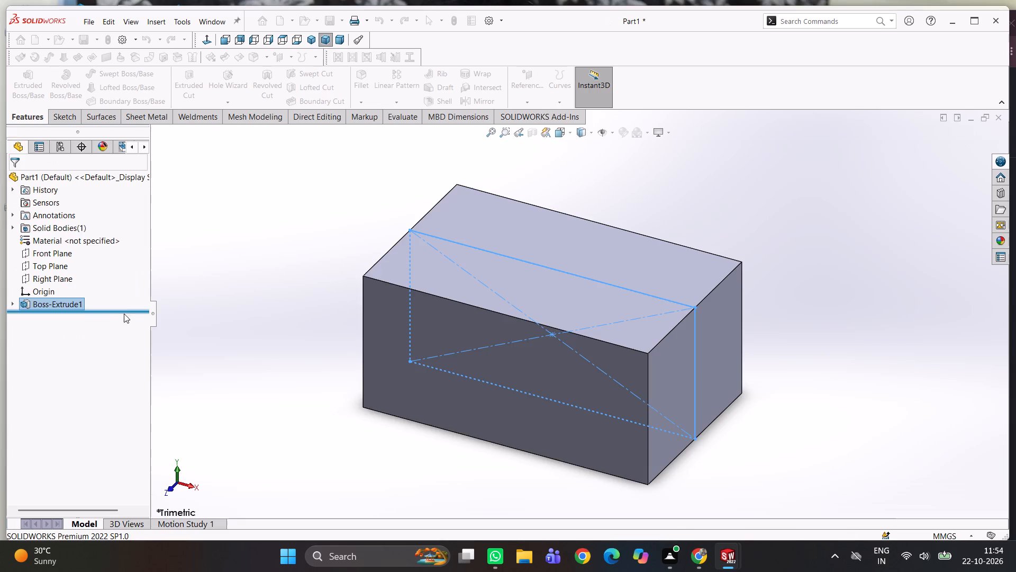
{"action": "left_click", "coordinate": [315, 318]}
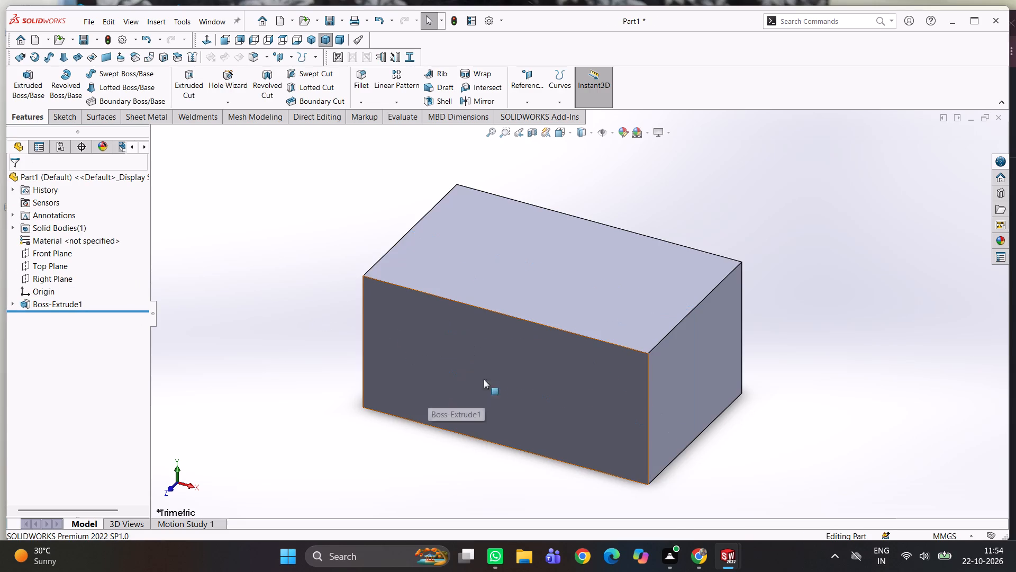
Open a new sketch on the block's large front face.
{"action": "left_click", "coordinate": [495, 370]}
{"action": "left_click", "coordinate": [536, 338]}
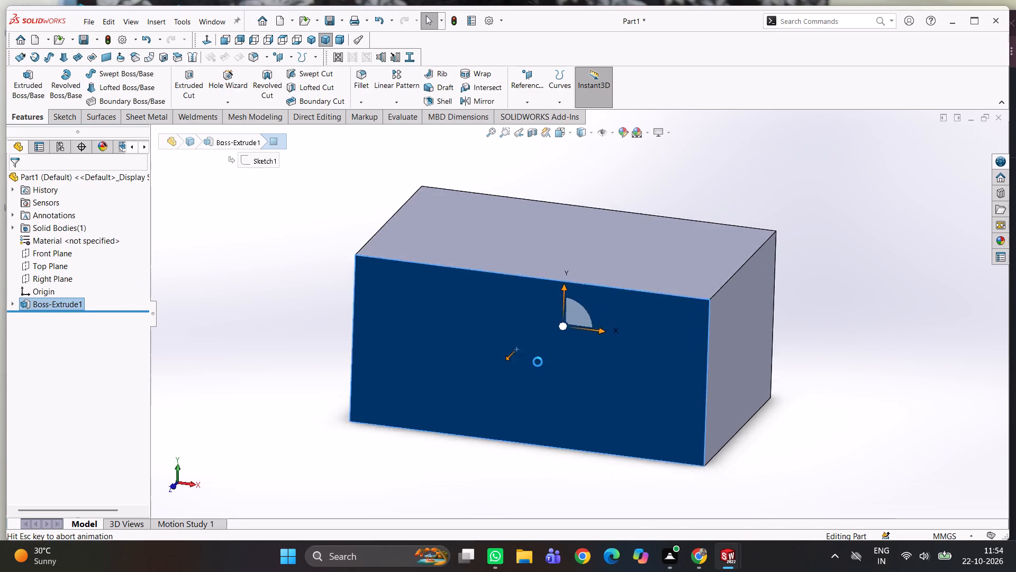
{"action": "scroll", "coordinate": [685, 294], "scroll_direction": "down", "scroll_amount": 1}
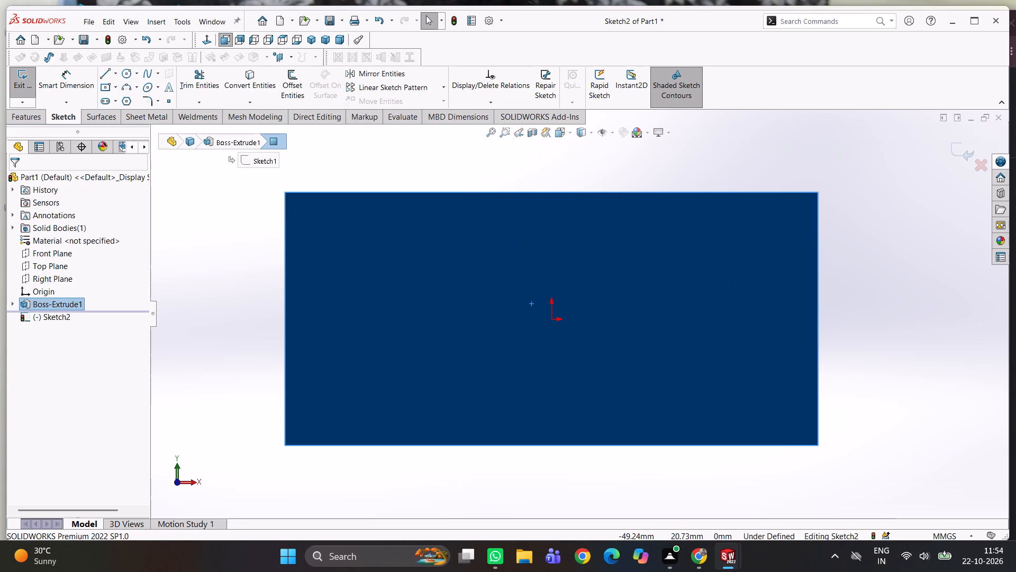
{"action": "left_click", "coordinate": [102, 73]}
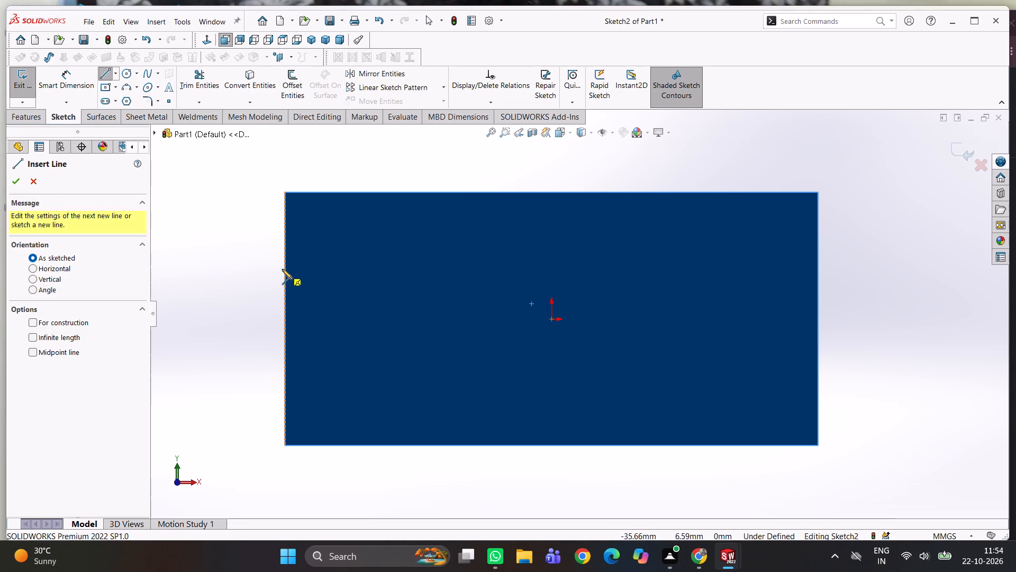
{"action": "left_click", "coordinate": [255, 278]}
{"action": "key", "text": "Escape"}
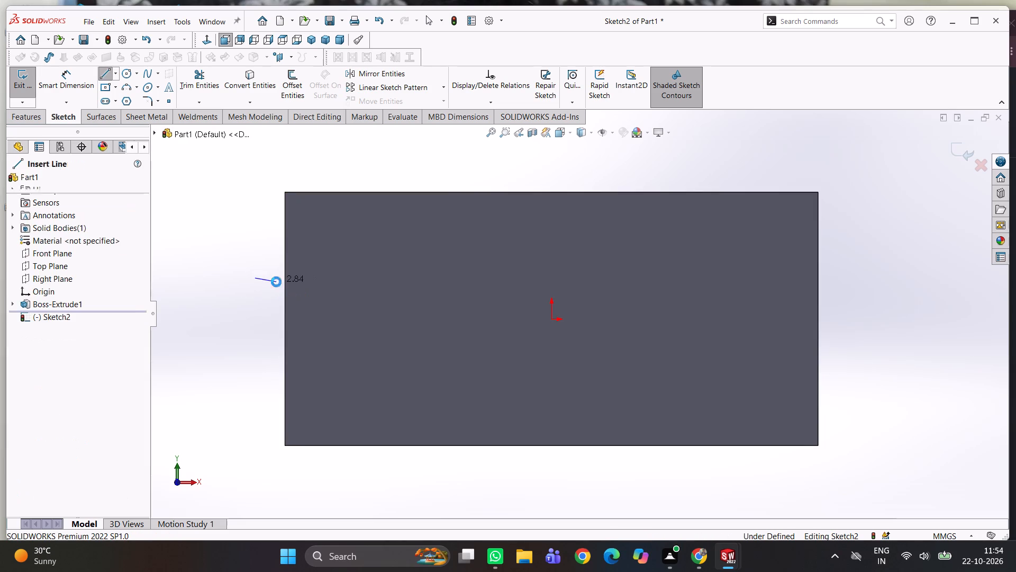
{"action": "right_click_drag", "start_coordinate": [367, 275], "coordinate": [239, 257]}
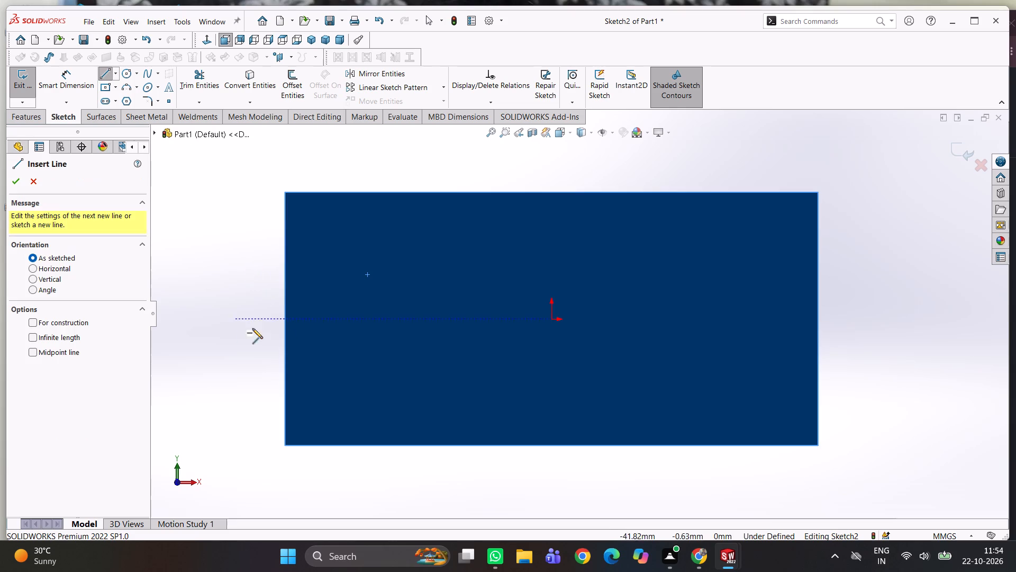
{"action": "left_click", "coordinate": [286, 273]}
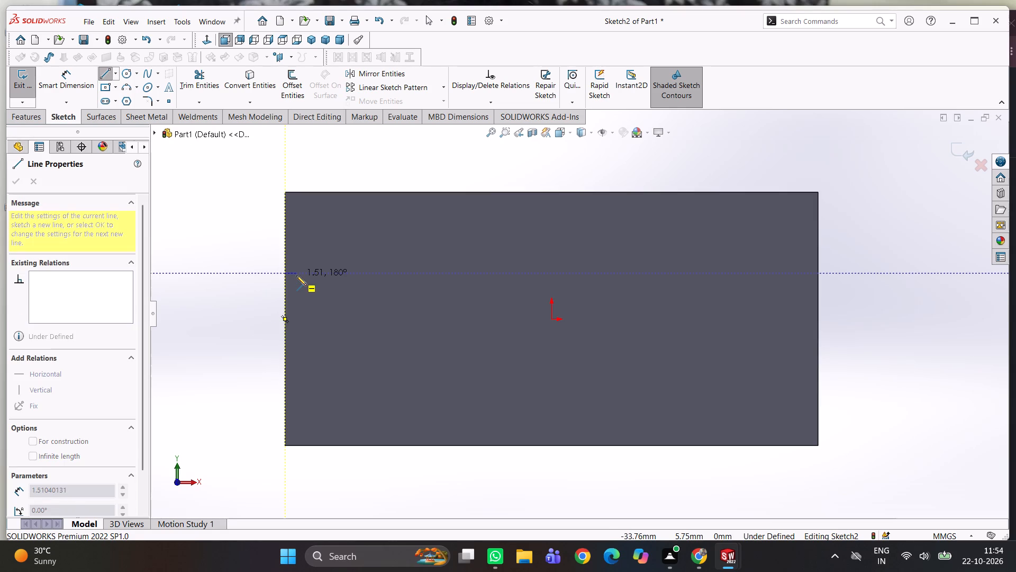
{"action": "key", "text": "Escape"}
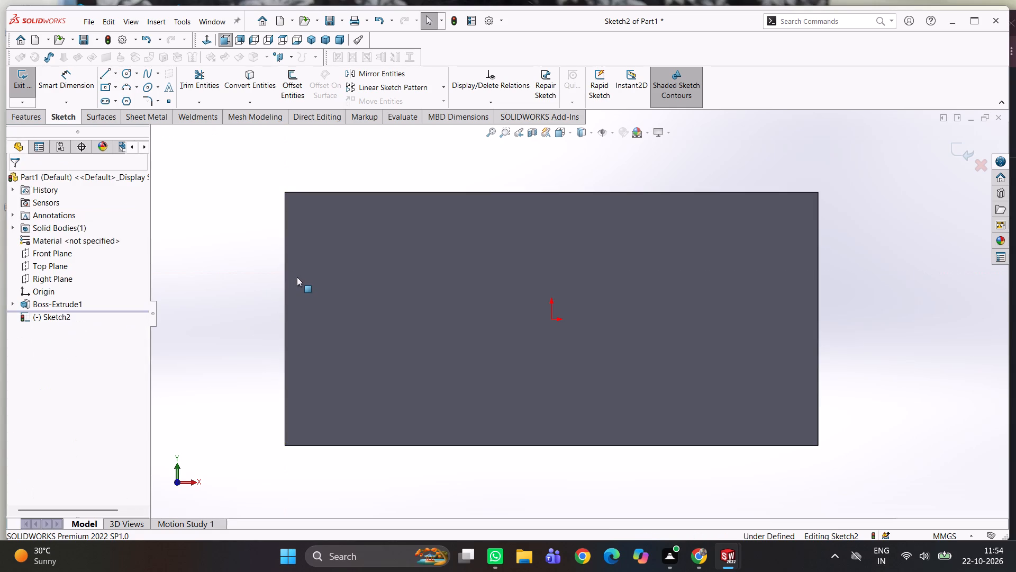
Sketch a stepped line chain from the block's left edge: about 9.9 mm across, 1.1 mm down, and 14.8 mm across.
{"action": "right_click_drag", "start_coordinate": [342, 300], "coordinate": [237, 285]}
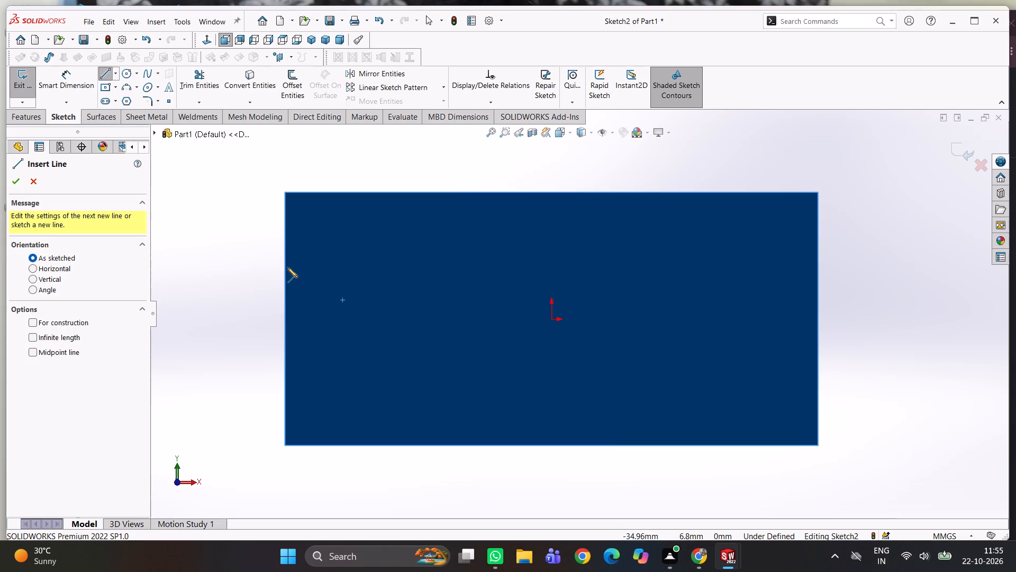
{"action": "left_click", "coordinate": [285, 266]}
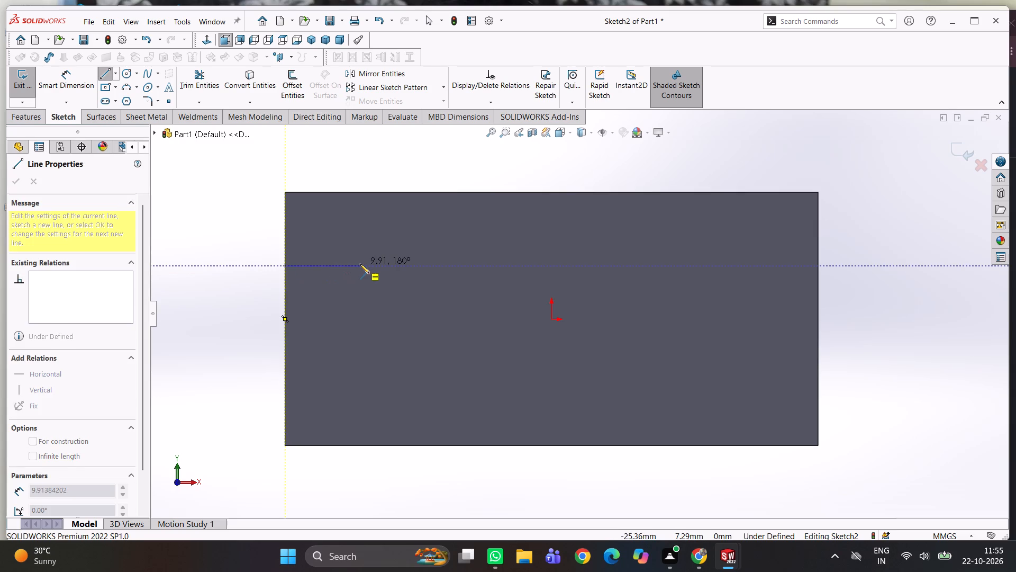
{"action": "left_click", "coordinate": [360, 264]}
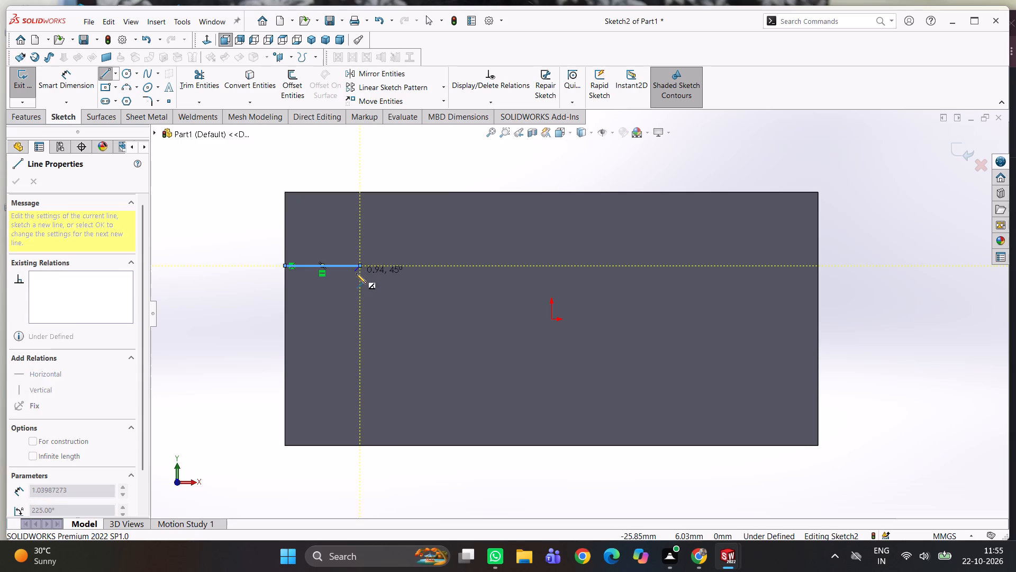
{"action": "scroll", "coordinate": [364, 274], "scroll_direction": "down", "scroll_amount": 1}
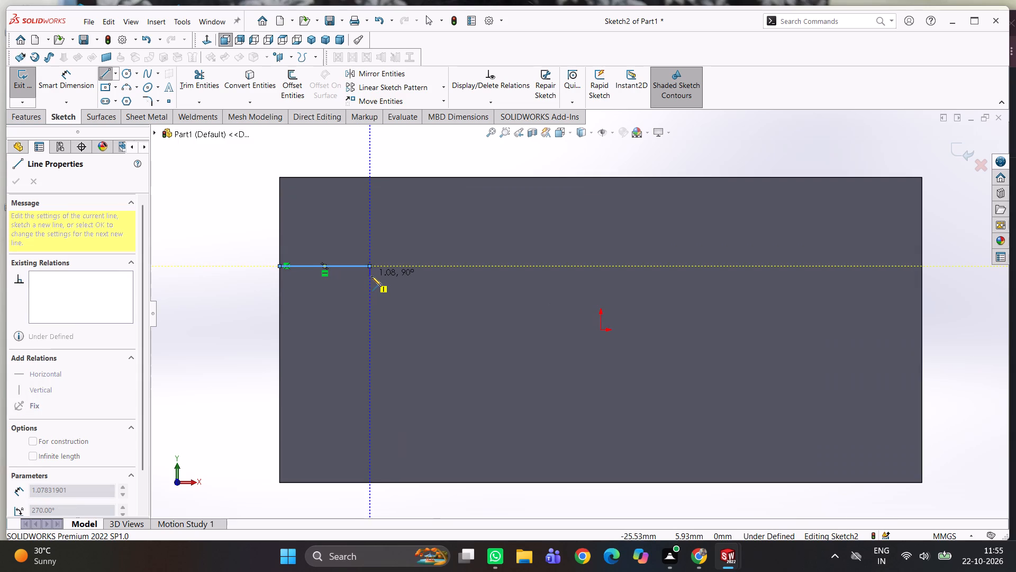
{"action": "left_click", "coordinate": [371, 276]}
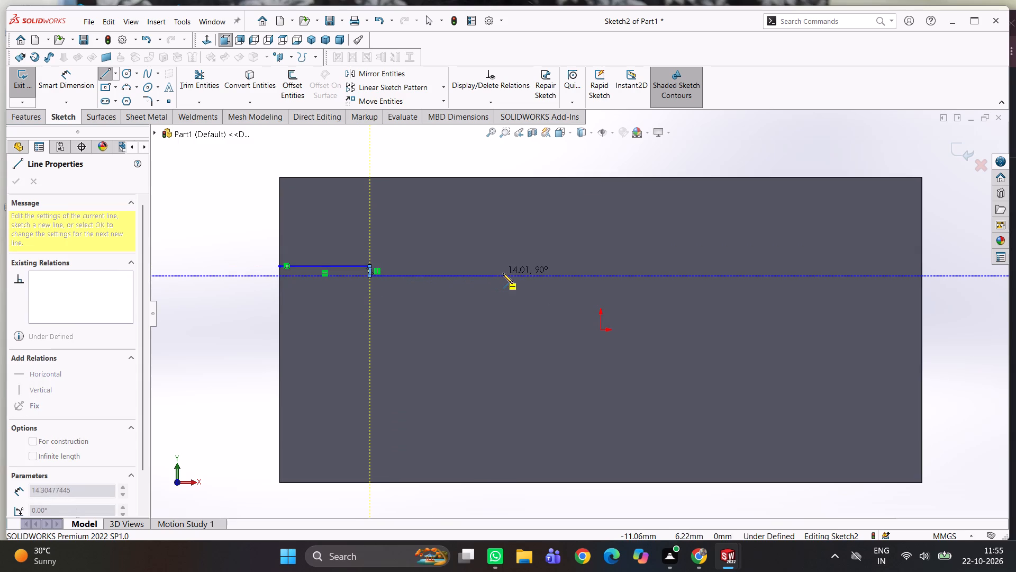
{"action": "left_click", "coordinate": [504, 273]}
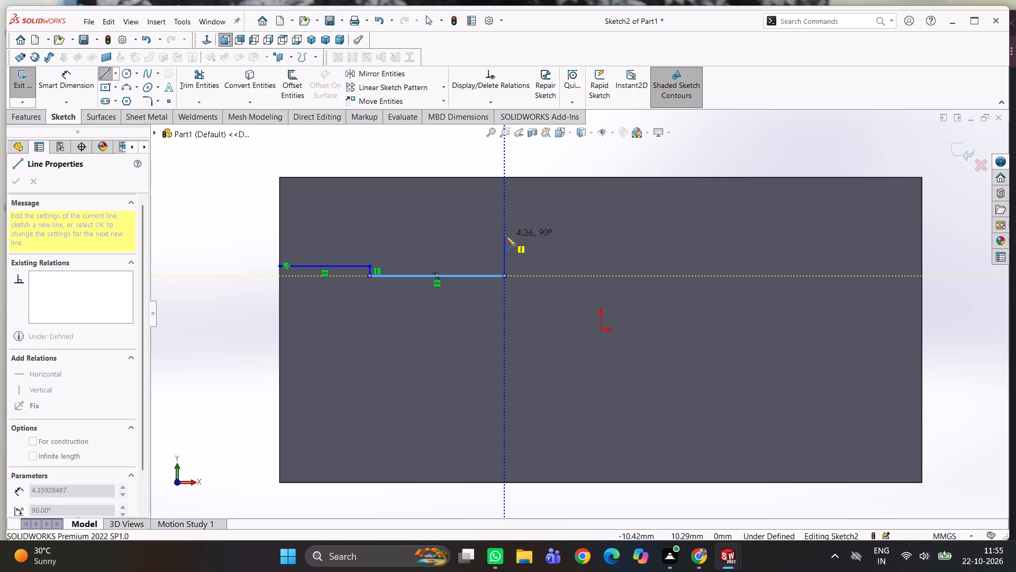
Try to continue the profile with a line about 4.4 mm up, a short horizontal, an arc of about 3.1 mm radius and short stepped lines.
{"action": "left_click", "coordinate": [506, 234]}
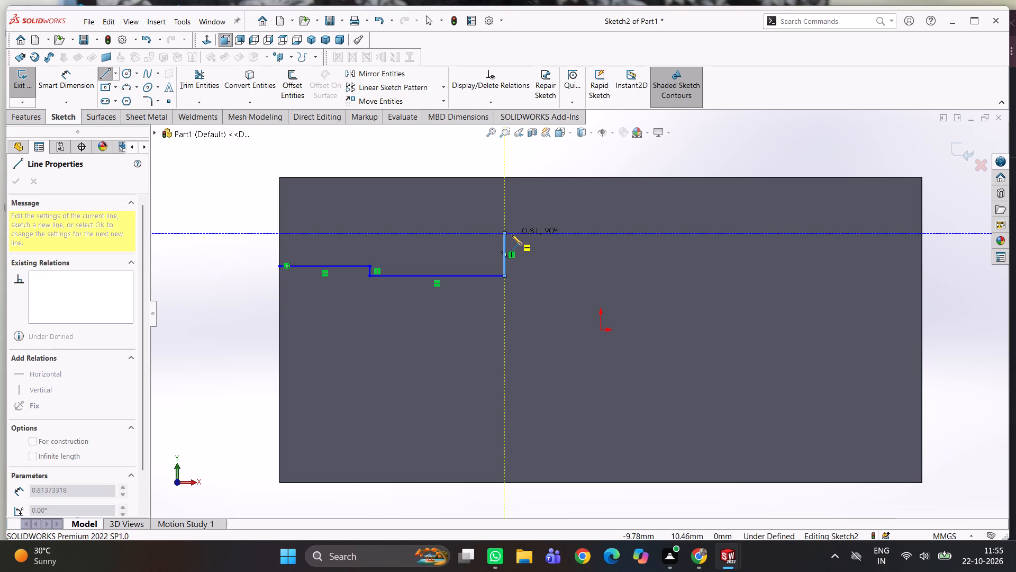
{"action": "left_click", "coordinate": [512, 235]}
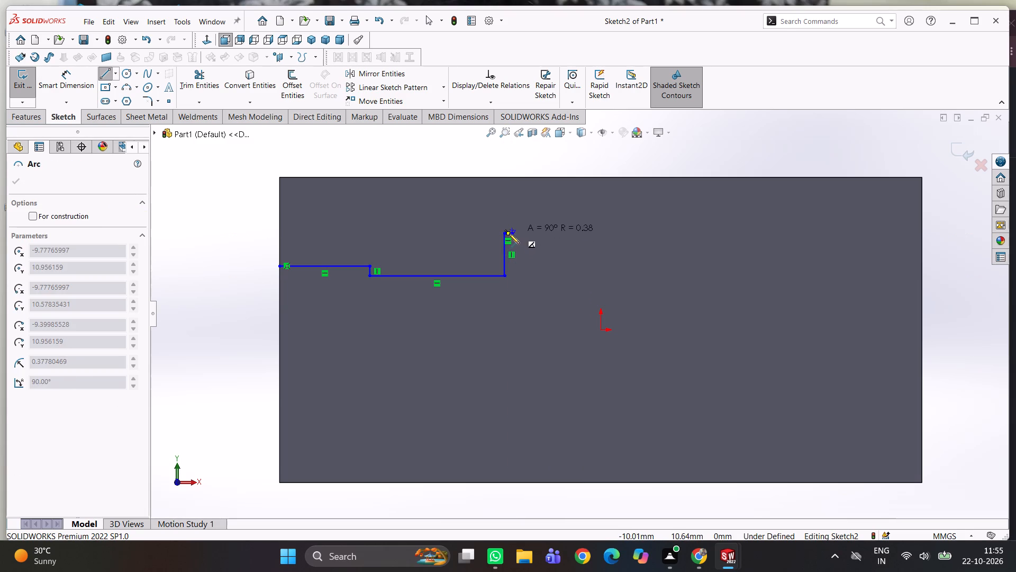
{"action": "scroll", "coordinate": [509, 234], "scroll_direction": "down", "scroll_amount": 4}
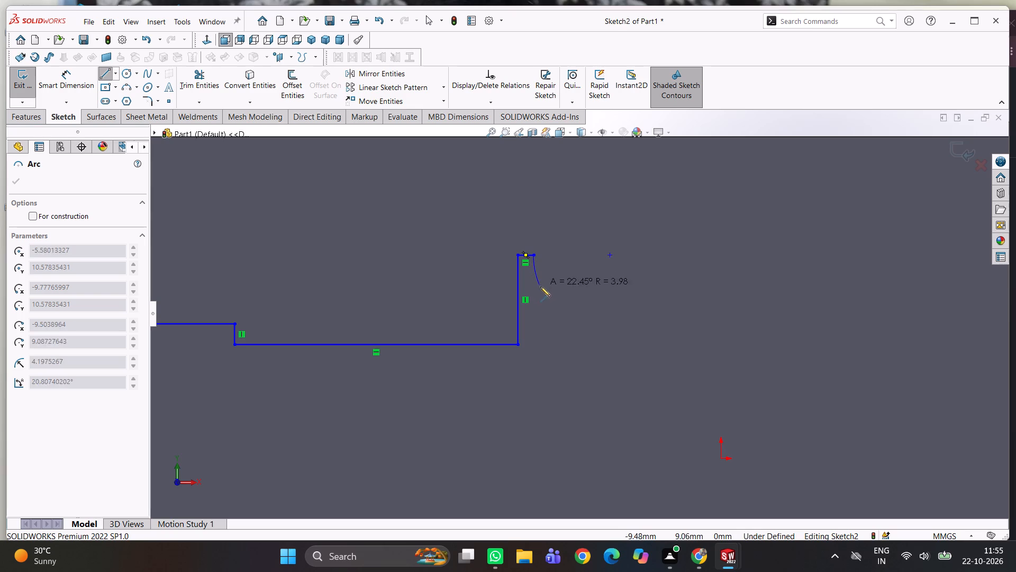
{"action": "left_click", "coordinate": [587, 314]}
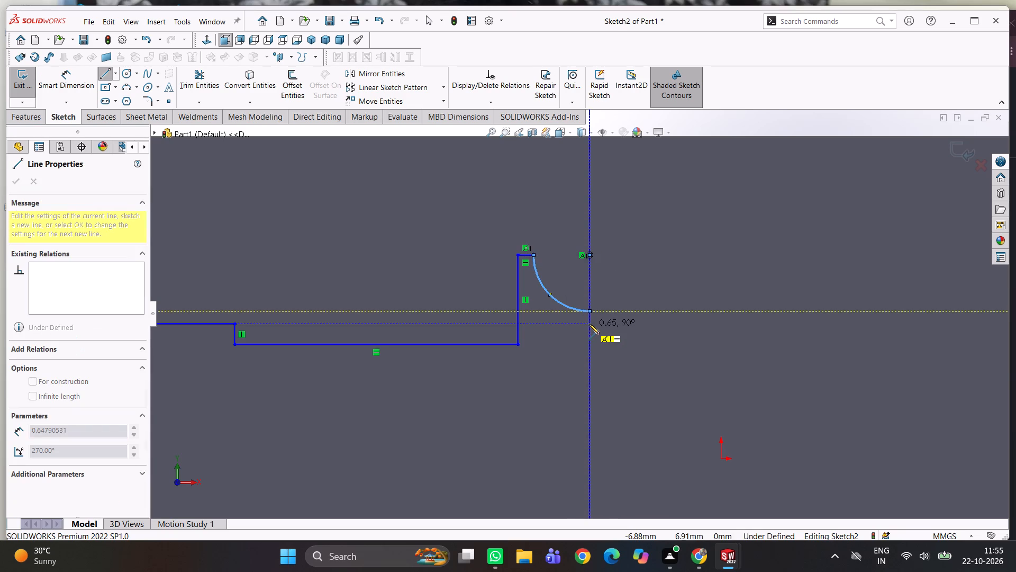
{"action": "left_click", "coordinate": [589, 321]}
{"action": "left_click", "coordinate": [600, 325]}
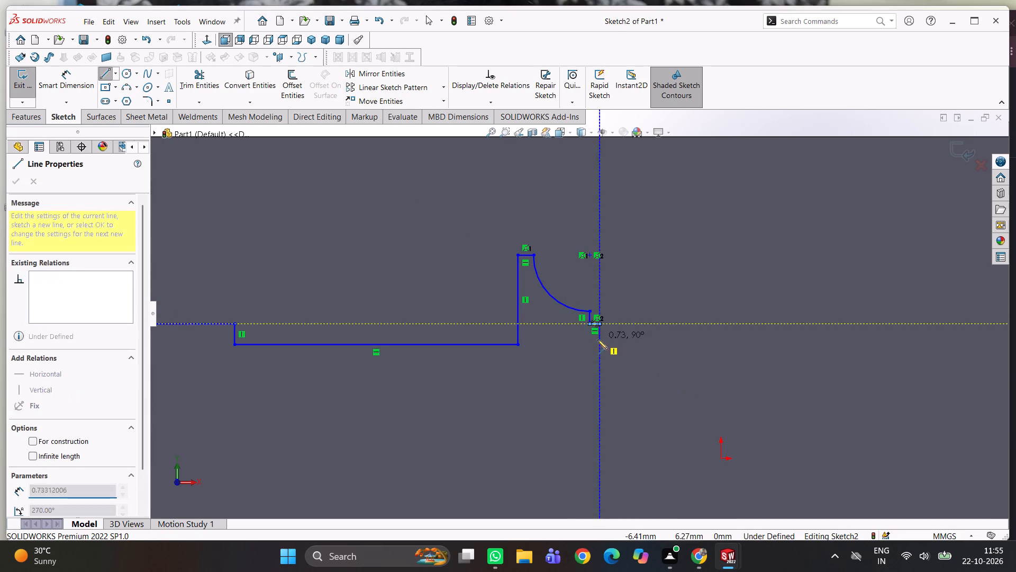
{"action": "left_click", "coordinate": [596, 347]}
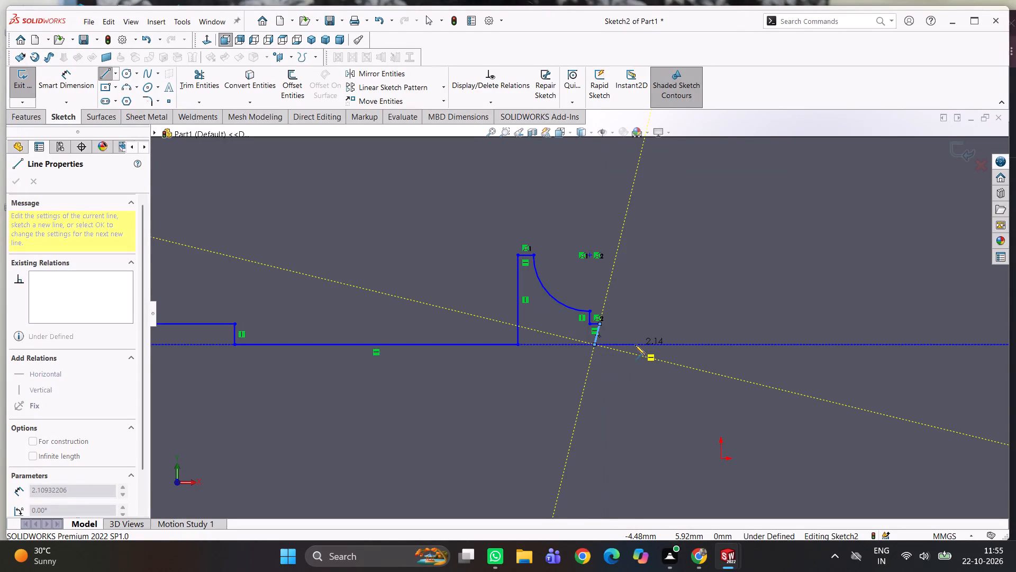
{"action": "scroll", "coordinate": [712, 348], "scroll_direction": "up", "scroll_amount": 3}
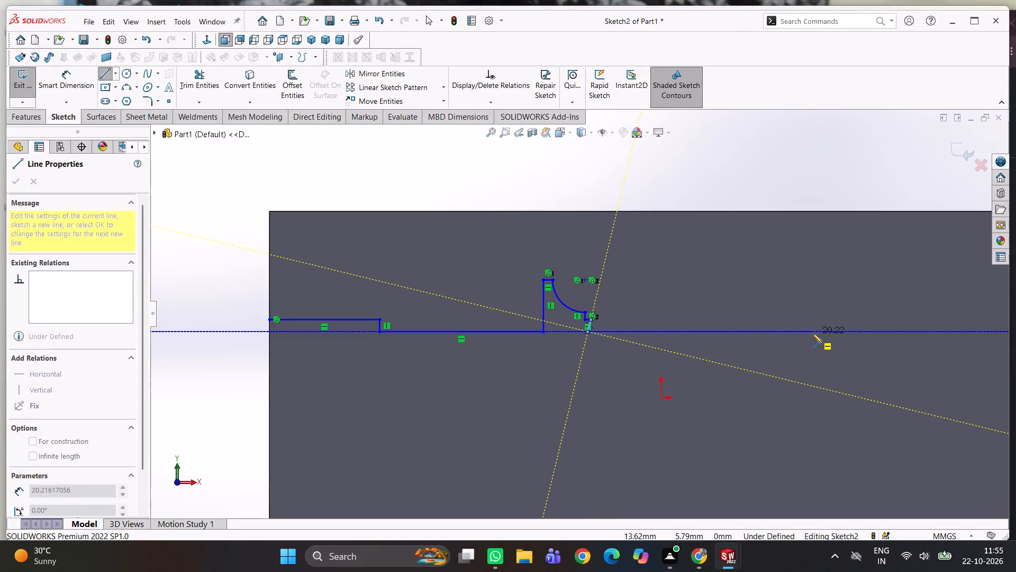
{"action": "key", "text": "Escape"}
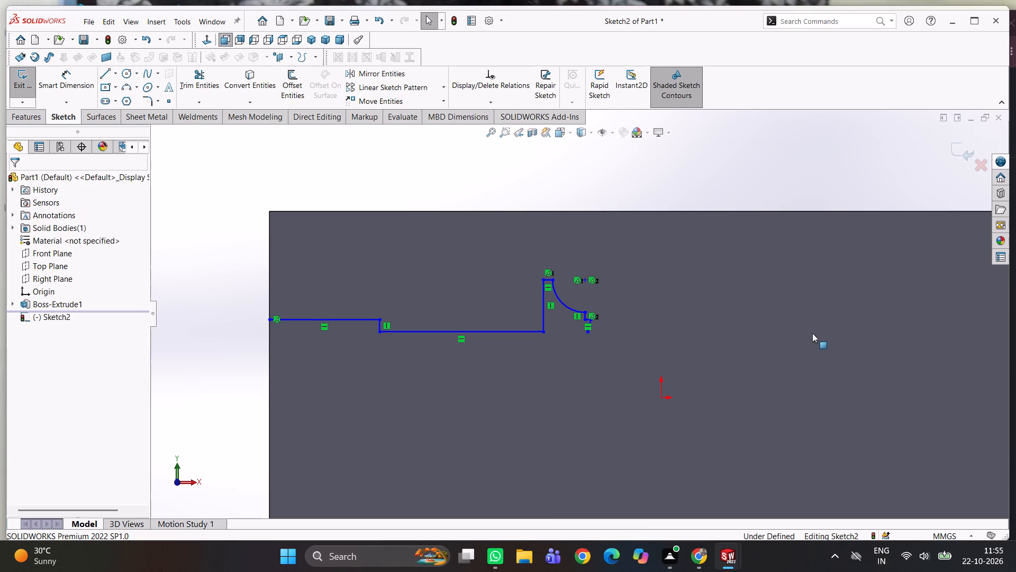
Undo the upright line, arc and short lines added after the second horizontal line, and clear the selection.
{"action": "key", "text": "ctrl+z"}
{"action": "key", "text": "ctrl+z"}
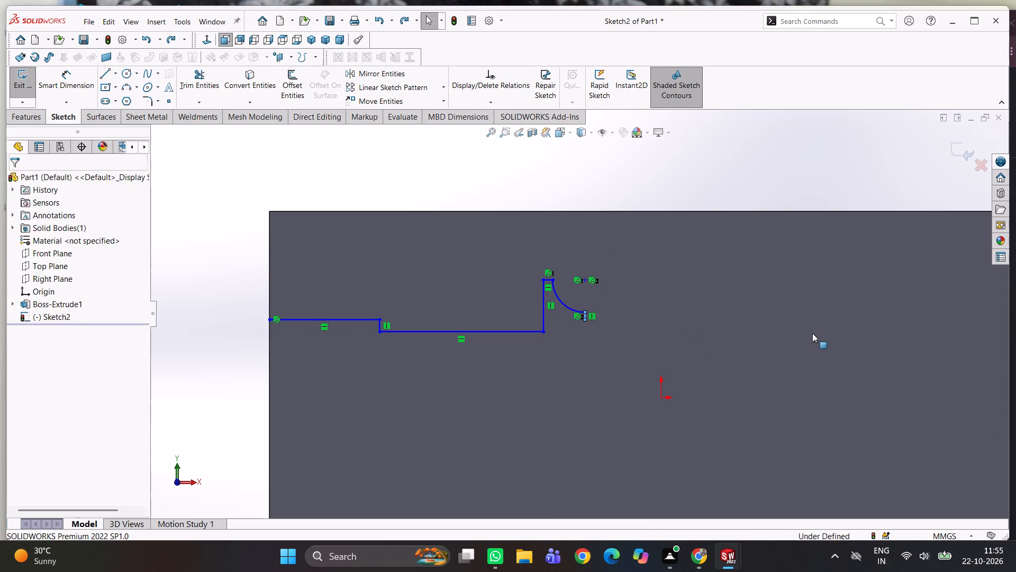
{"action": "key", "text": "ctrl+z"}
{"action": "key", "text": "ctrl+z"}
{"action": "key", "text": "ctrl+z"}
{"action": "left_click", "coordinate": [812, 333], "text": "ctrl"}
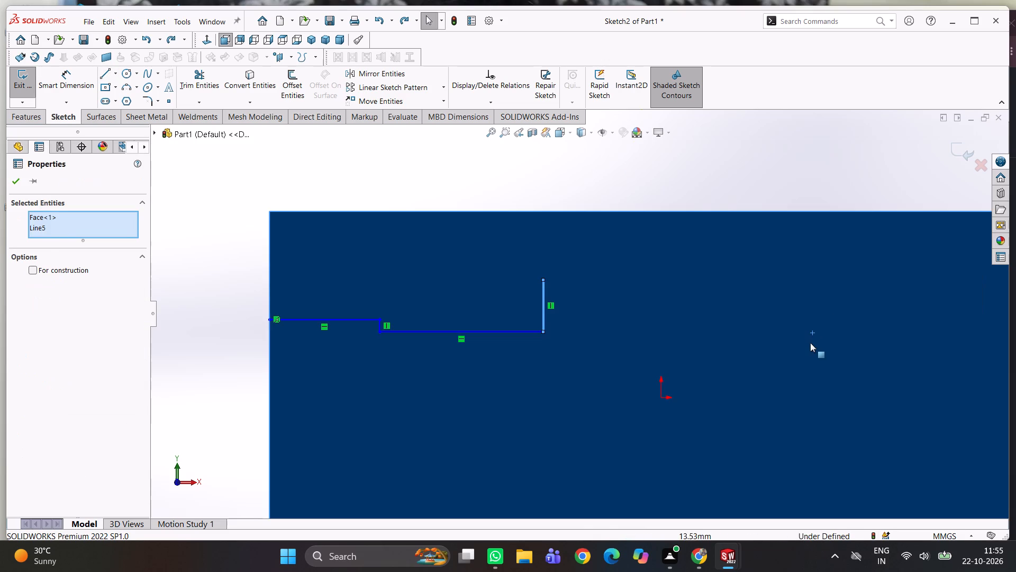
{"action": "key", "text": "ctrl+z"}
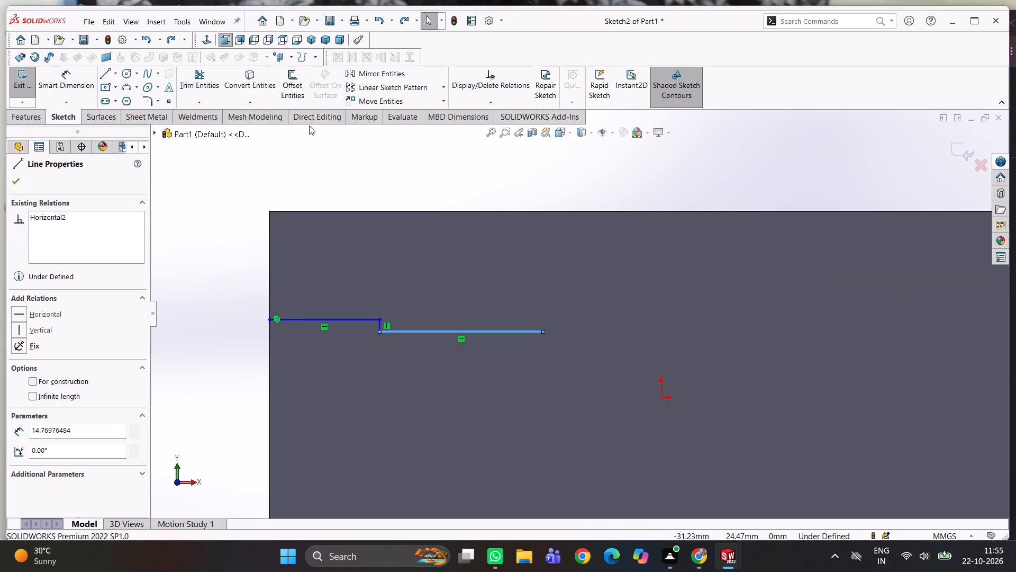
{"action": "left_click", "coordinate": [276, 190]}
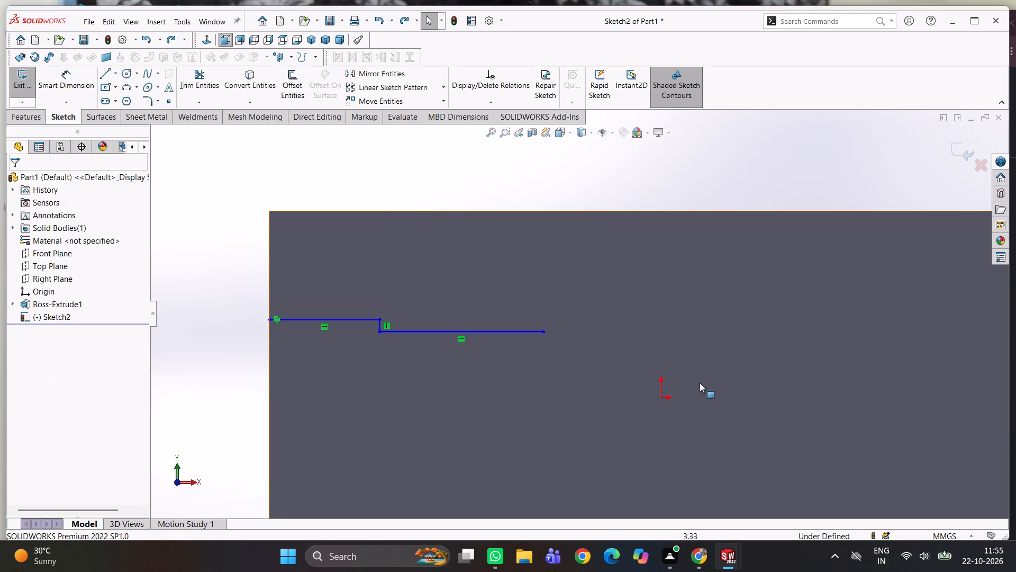
Stretch the free end of the second horizontal line rightward to about X 20.9 mm, Y 5.6 mm.
{"action": "left_click_drag", "start_coordinate": [543, 334], "coordinate": [802, 350]}
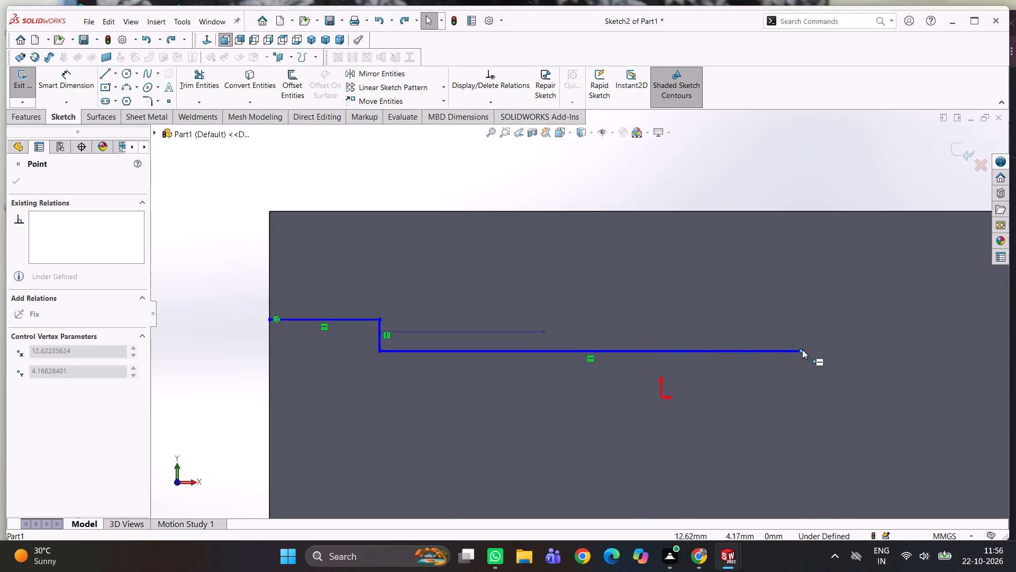
{"action": "left_click_drag", "start_coordinate": [802, 350], "coordinate": [881, 338]}
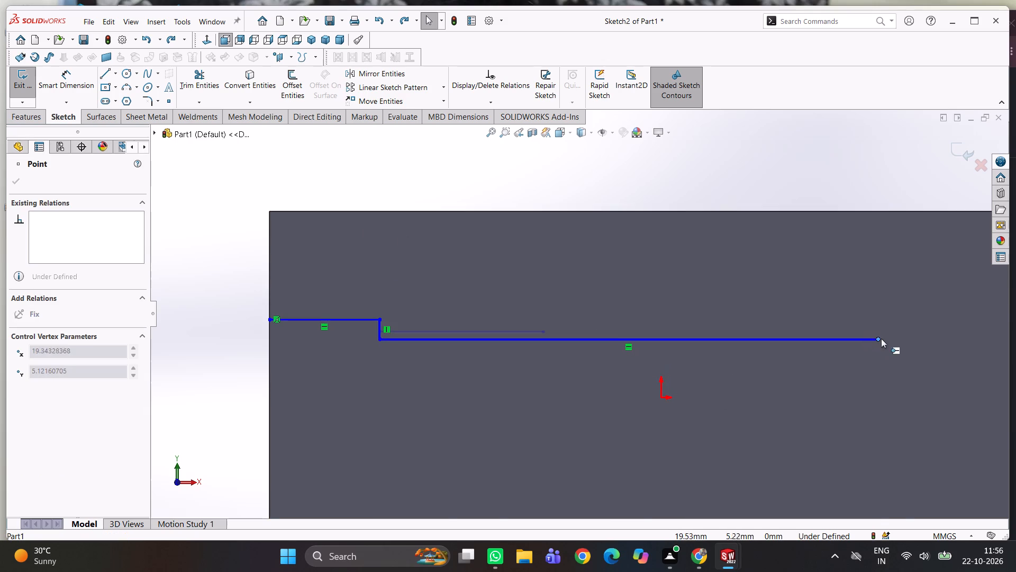
{"action": "left_click_drag", "start_coordinate": [881, 338], "coordinate": [893, 335]}
Continue the profile from the stretched line's end: about 2.6 mm down, 2.9 mm toward the right edge, and 0.7 mm down.
{"action": "scroll", "coordinate": [845, 374], "scroll_direction": "up", "scroll_amount": 2}
{"action": "scroll", "coordinate": [847, 351], "scroll_direction": "down", "scroll_amount": 3}
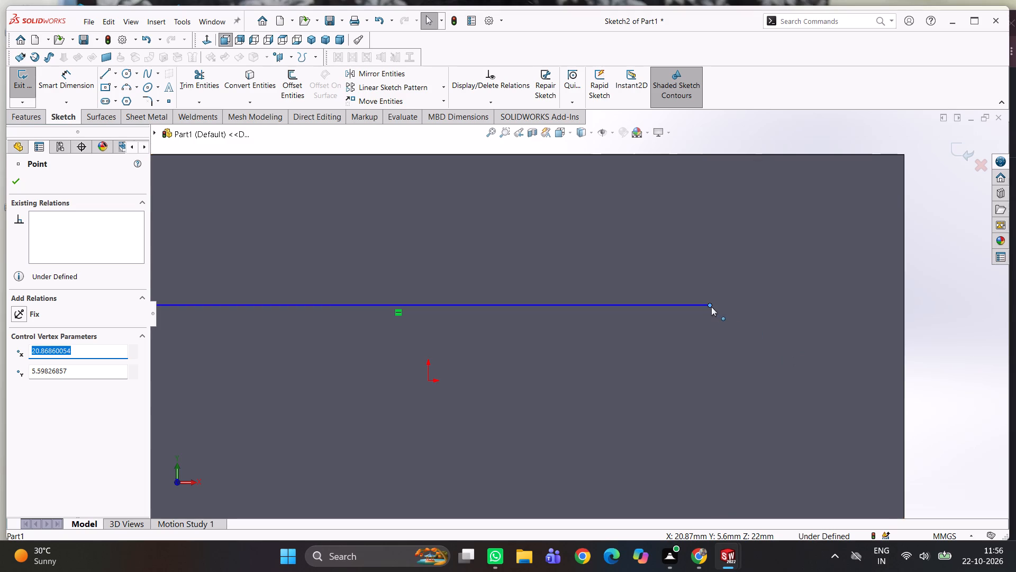
{"action": "right_click_drag", "start_coordinate": [789, 290], "coordinate": [693, 281]}
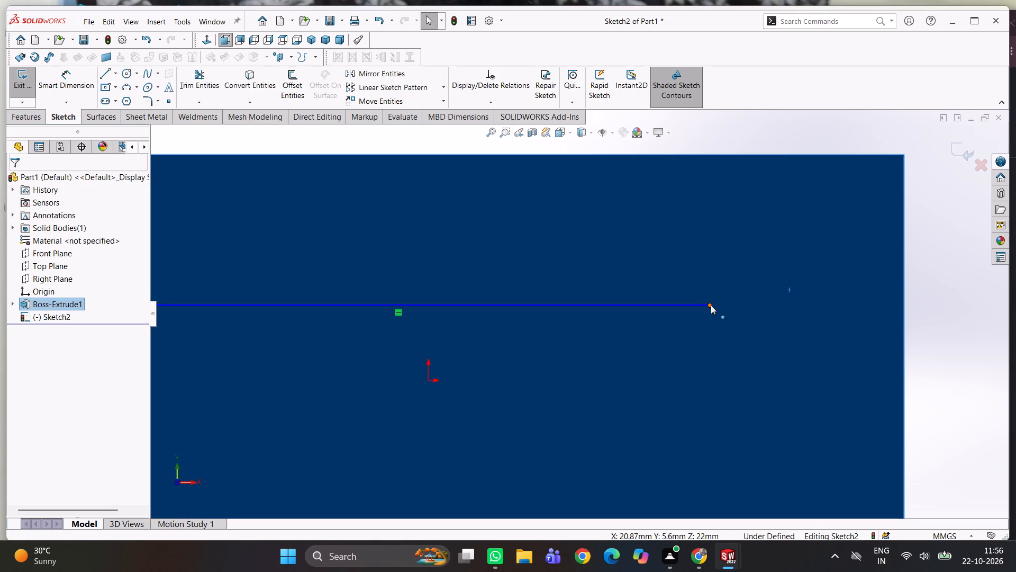
{"action": "right_click_drag", "start_coordinate": [361, 230], "coordinate": [291, 218]}
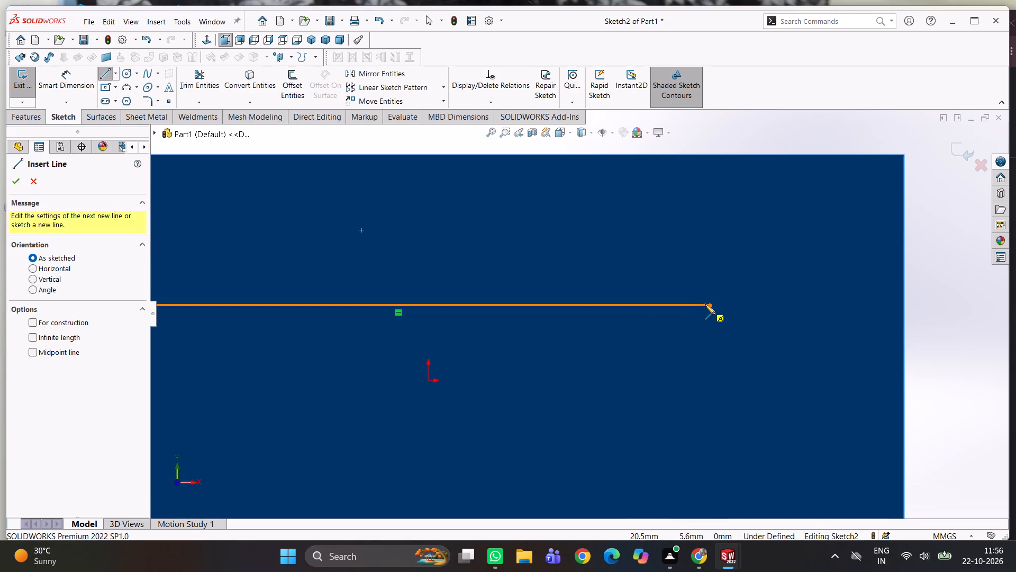
{"action": "left_click", "coordinate": [710, 307]}
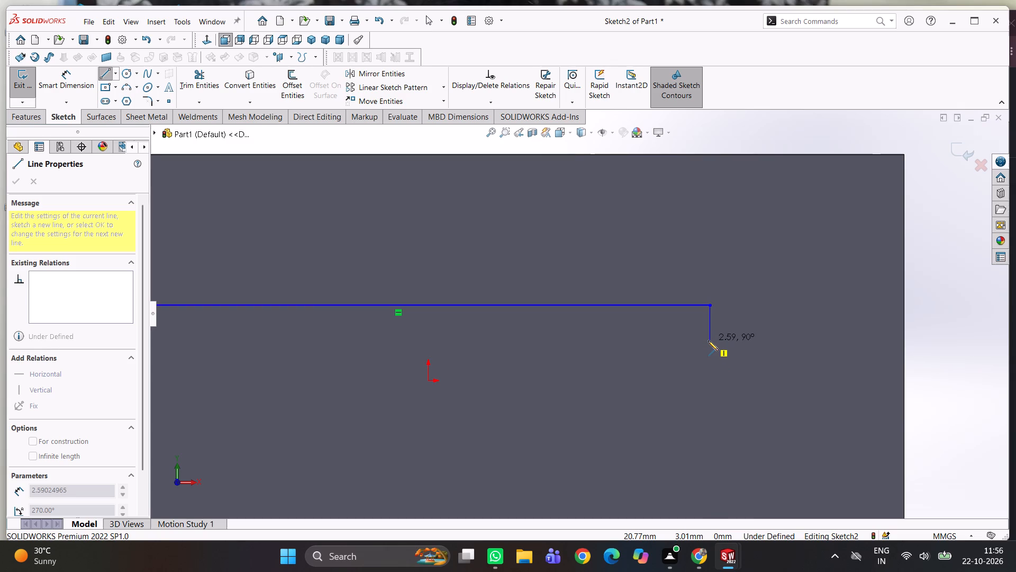
{"action": "left_click", "coordinate": [709, 341]}
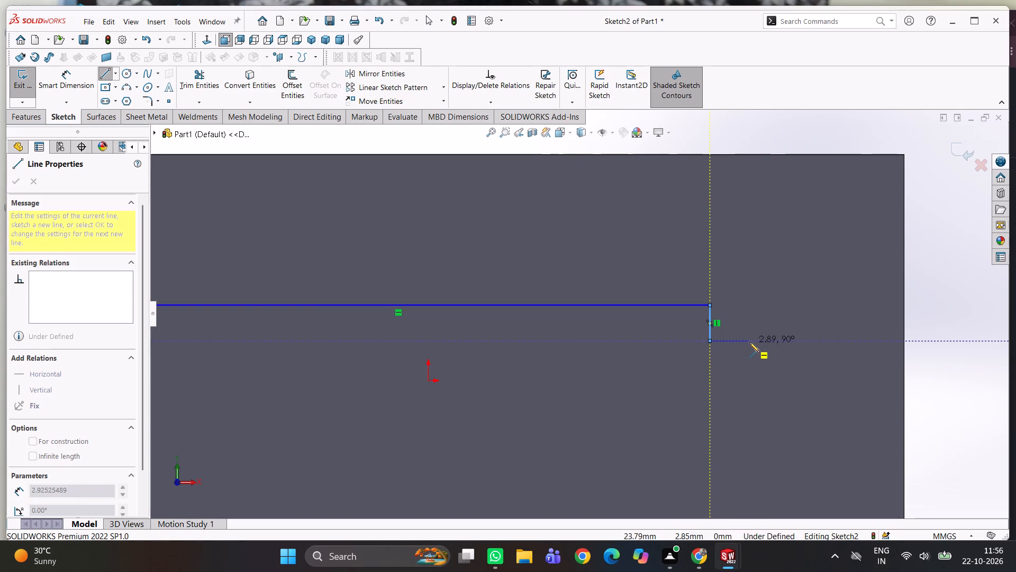
{"action": "left_click", "coordinate": [749, 342]}
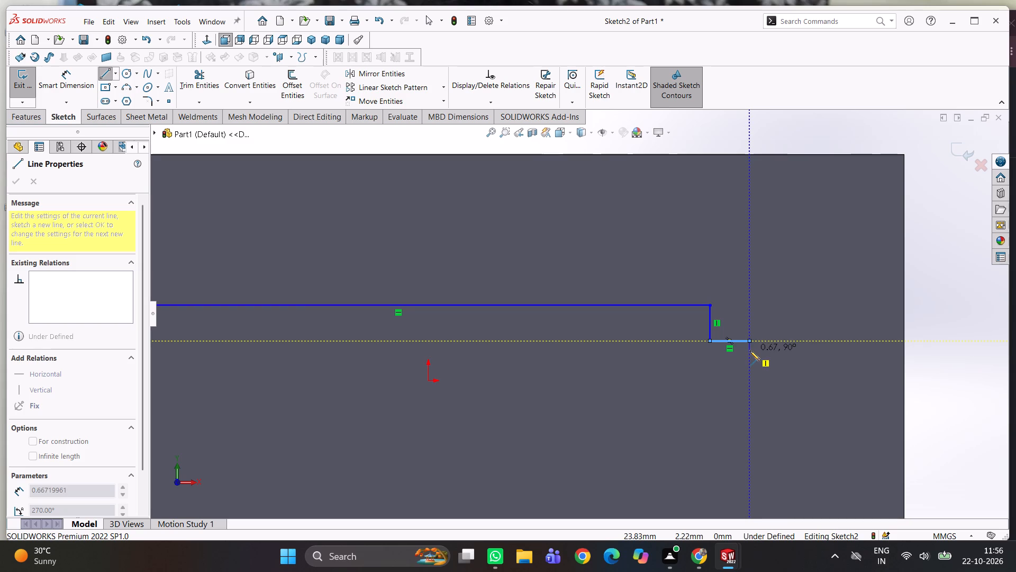
{"action": "left_click", "coordinate": [750, 351]}
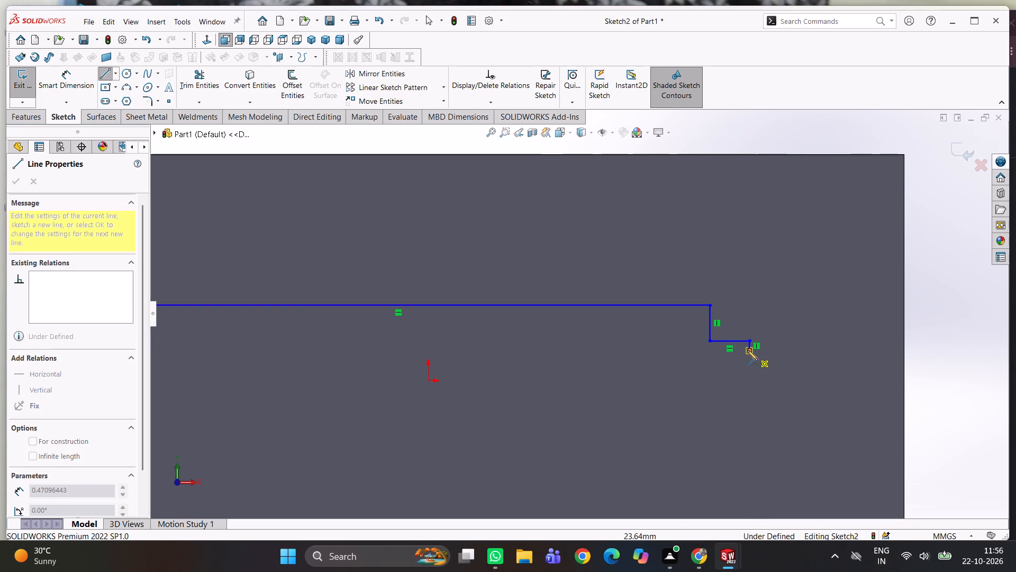
Add a tangent half-circle of about 1.24 mm radius and a horizontal line about 11.5 mm long ending on the block's right edge.
{"action": "left_click", "coordinate": [752, 384]}
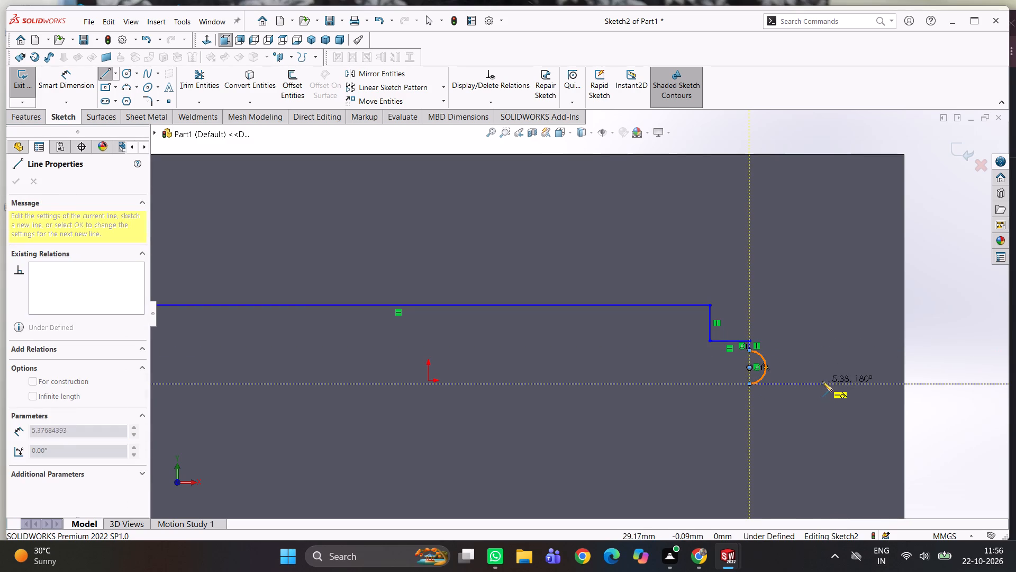
{"action": "left_click", "coordinate": [905, 384]}
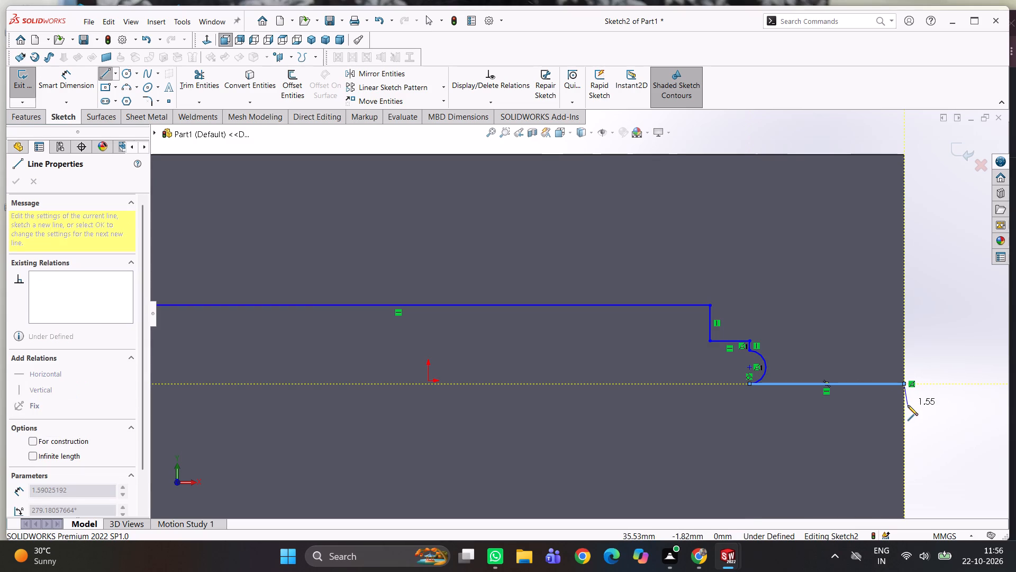
{"action": "key", "text": "Escape"}
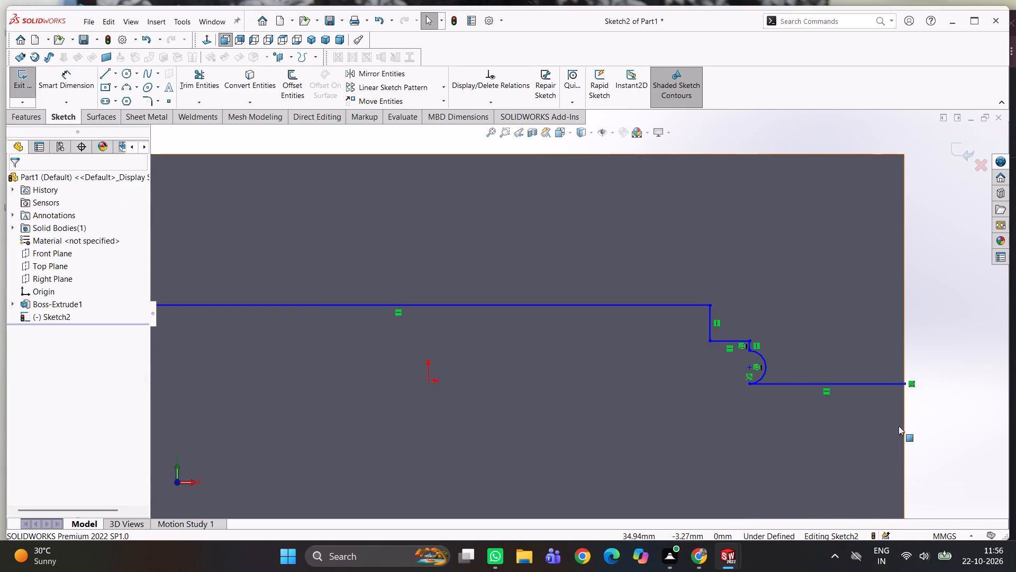
Dimension the horizontal line that ends on the block's right edge to 5 mm.
{"action": "scroll", "coordinate": [824, 460], "scroll_direction": "up", "scroll_amount": 4}
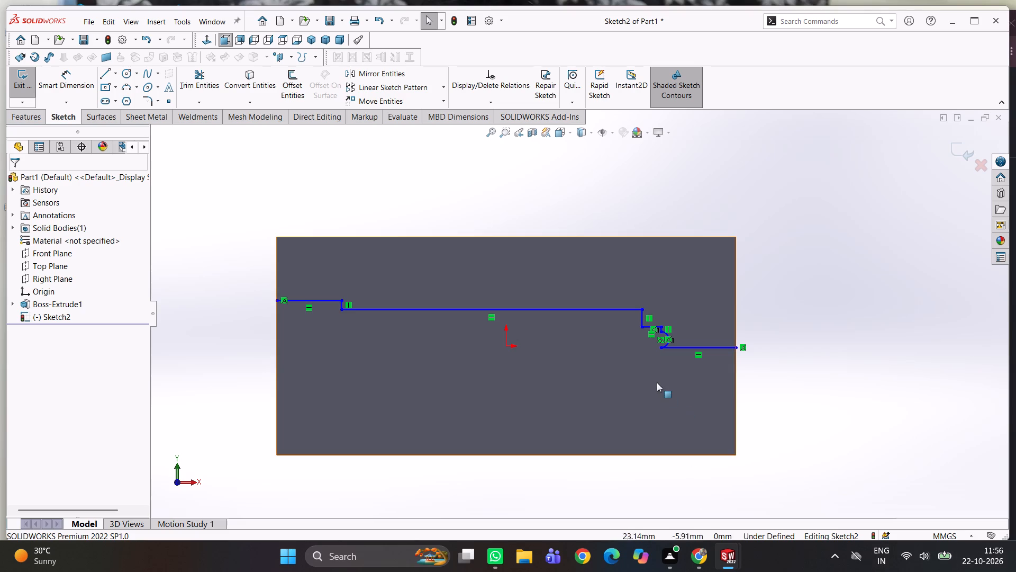
{"action": "scroll", "coordinate": [650, 385], "scroll_direction": "down", "scroll_amount": 2}
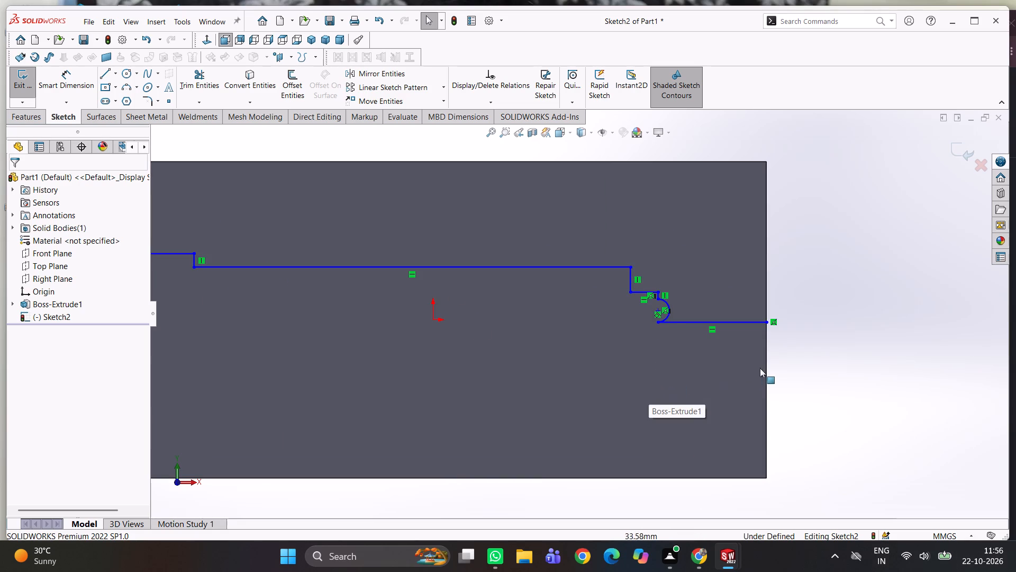
{"action": "right_click_drag", "start_coordinate": [837, 368], "coordinate": [829, 225]}
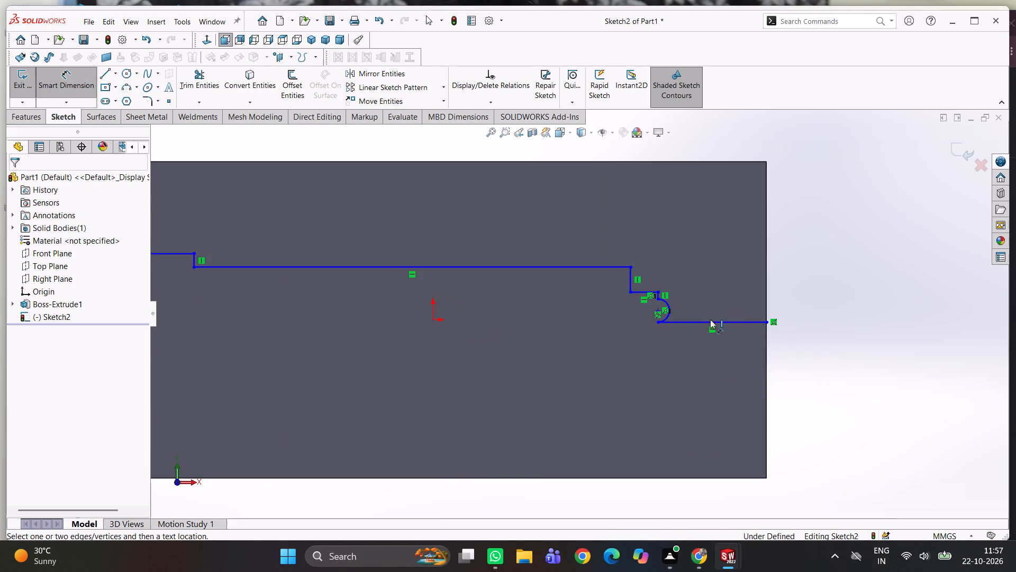
{"action": "left_click", "coordinate": [724, 322]}
{"action": "left_click", "coordinate": [727, 275]}
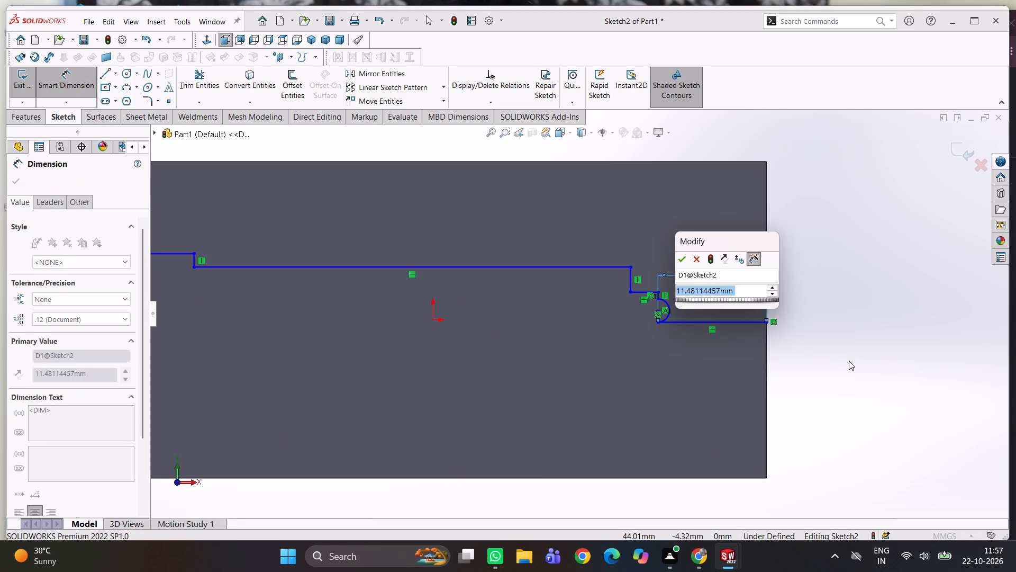
{"action": "key", "text": "5"}
{"action": "key", "text": "Return"}
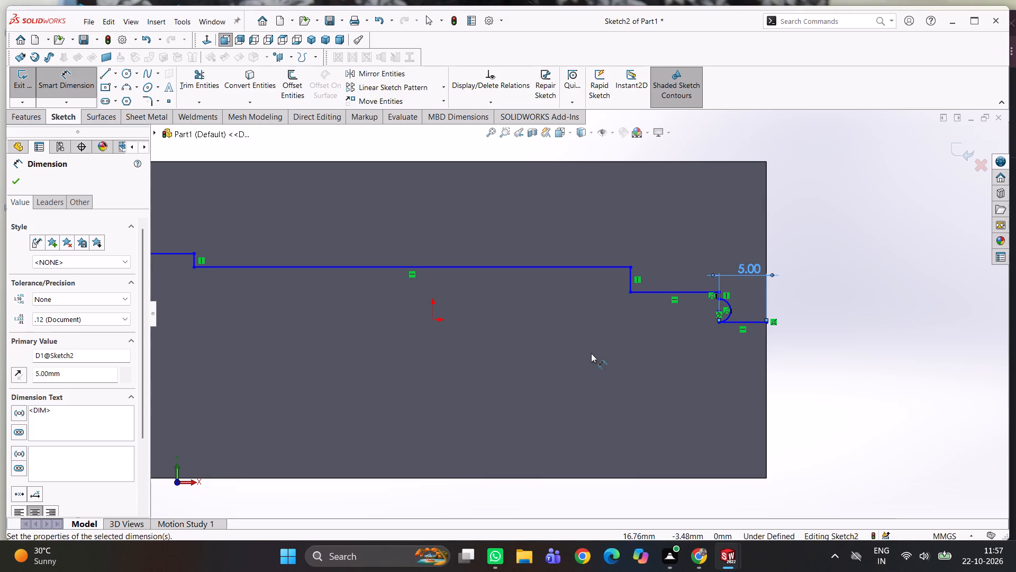
Dimension the profile's first horizontal line, which starts on the block's left edge, to 13 mm.
{"action": "scroll", "coordinate": [592, 353], "scroll_direction": "up", "scroll_amount": 3}
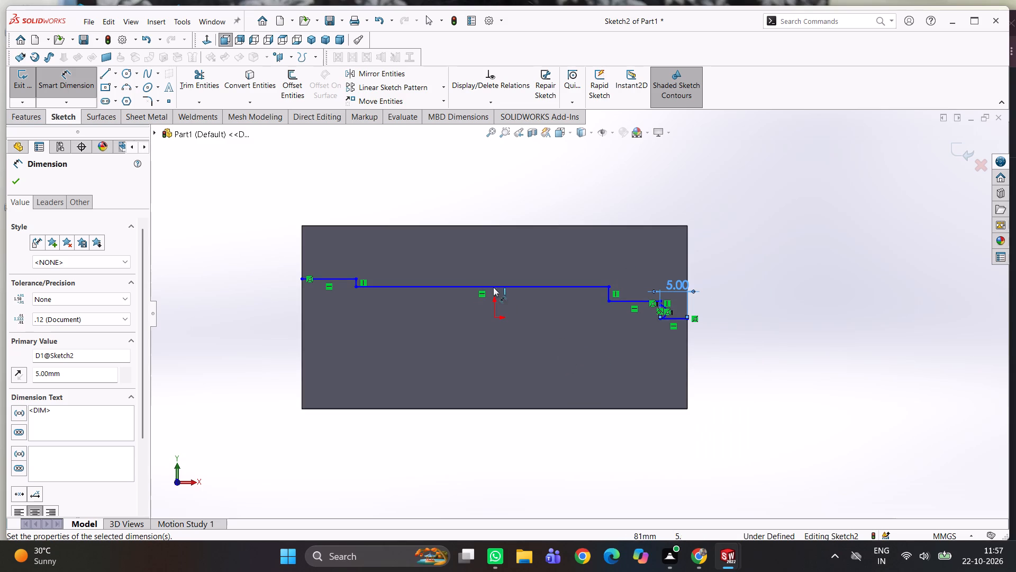
{"action": "left_click", "coordinate": [341, 278]}
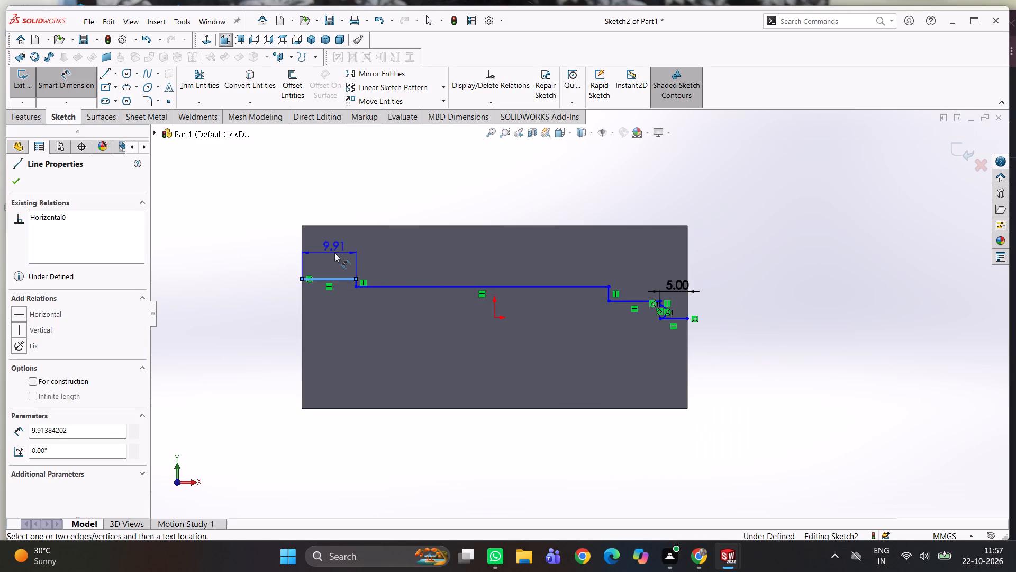
{"action": "left_click", "coordinate": [334, 253]}
{"action": "type", "text": "13"}
{"action": "key", "text": "Return"}
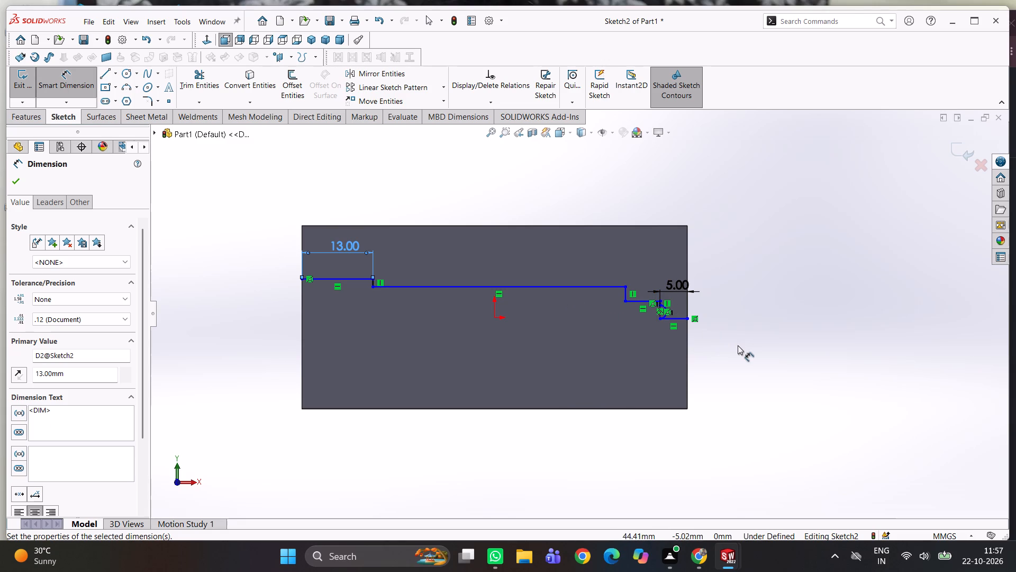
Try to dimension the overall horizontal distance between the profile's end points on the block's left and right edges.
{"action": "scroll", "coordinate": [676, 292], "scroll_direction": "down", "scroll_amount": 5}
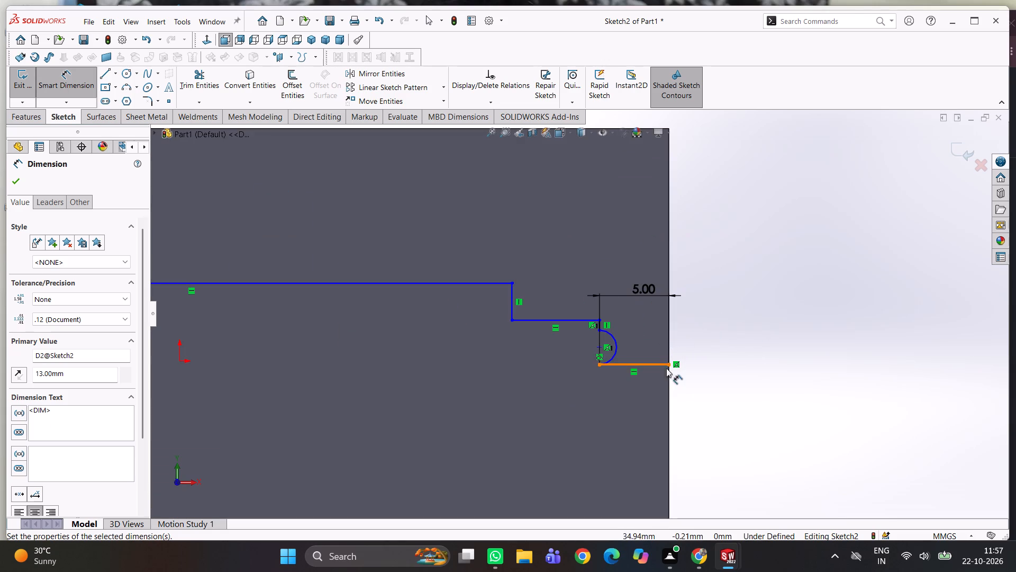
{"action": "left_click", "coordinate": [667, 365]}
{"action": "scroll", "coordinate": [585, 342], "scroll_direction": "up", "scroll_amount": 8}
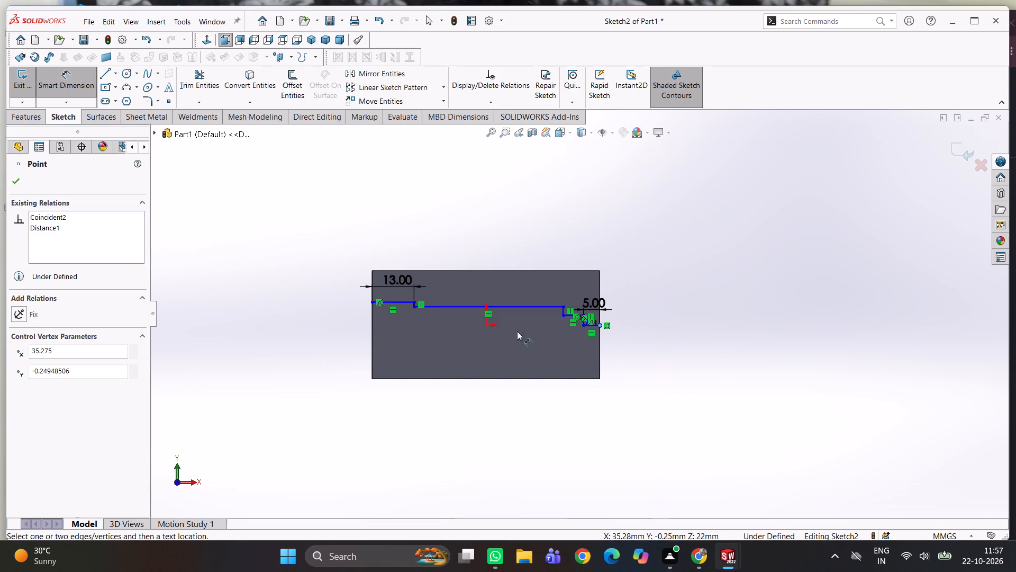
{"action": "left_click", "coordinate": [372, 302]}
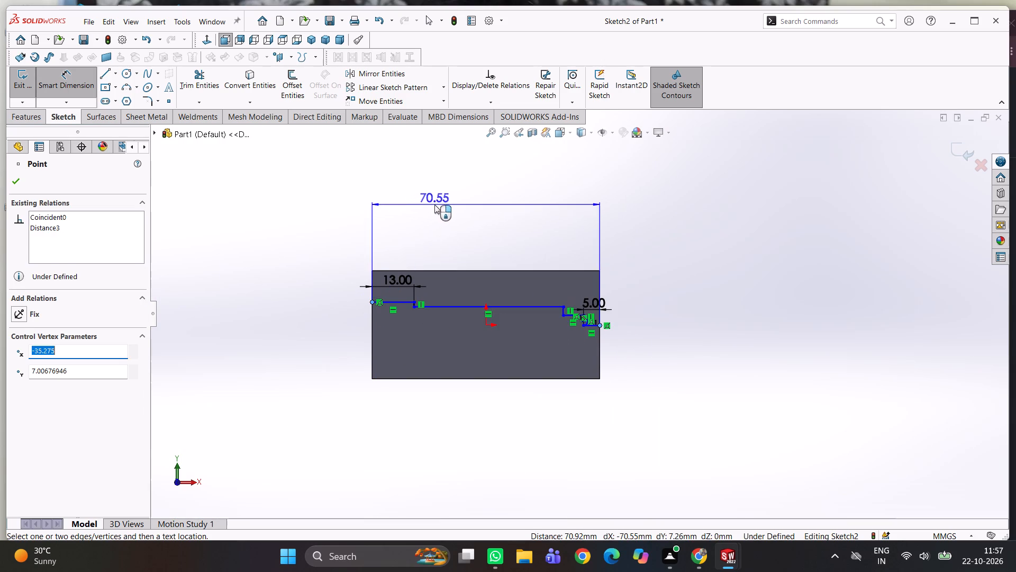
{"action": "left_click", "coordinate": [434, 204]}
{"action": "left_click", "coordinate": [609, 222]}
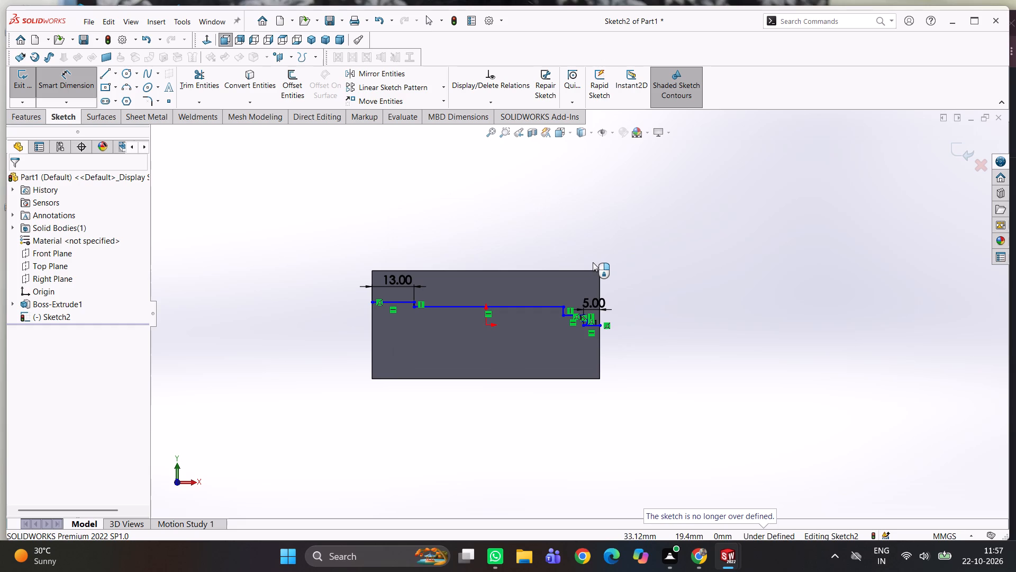
Dimension the radius of the half-circle near the block's right edge to 1.5 mm.
{"action": "scroll", "coordinate": [579, 301], "scroll_direction": "down", "scroll_amount": 5}
{"action": "scroll", "coordinate": [555, 351], "scroll_direction": "down", "scroll_amount": 5}
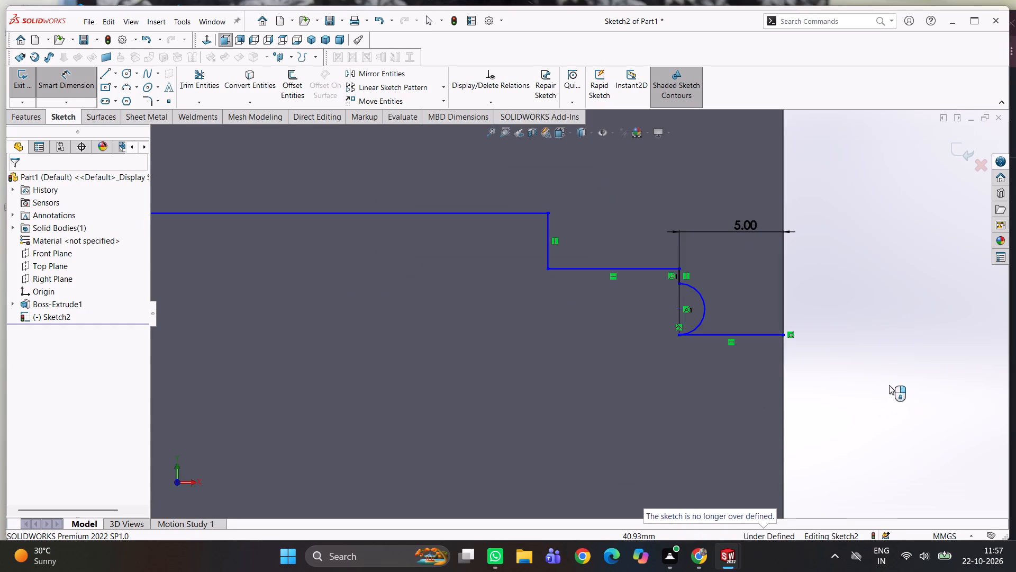
{"action": "right_click_drag", "start_coordinate": [878, 380], "coordinate": [879, 204]}
{"action": "right_click_drag", "start_coordinate": [907, 339], "coordinate": [866, 179]}
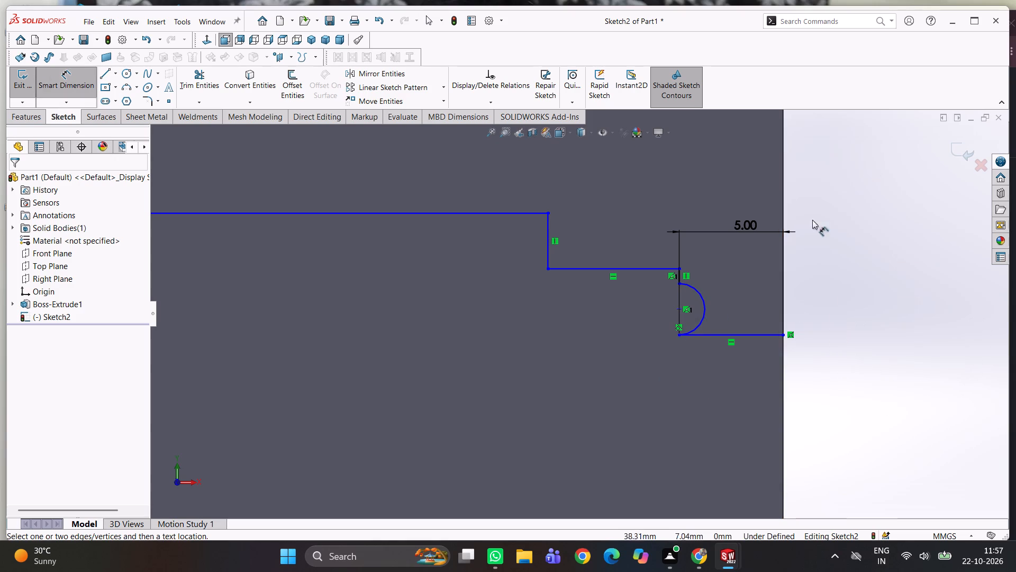
{"action": "left_click", "coordinate": [703, 297]}
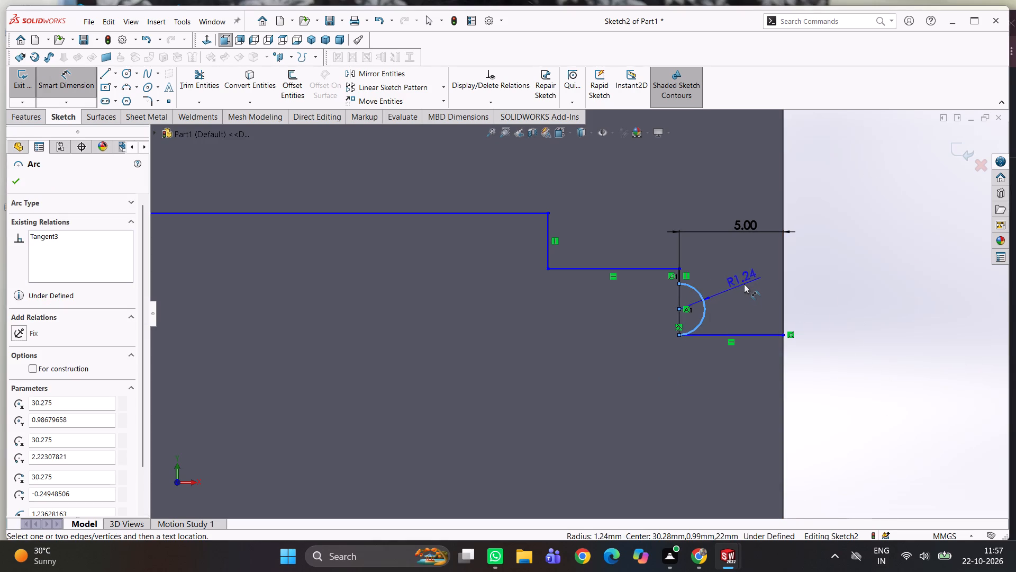
{"action": "left_click", "coordinate": [743, 286]}
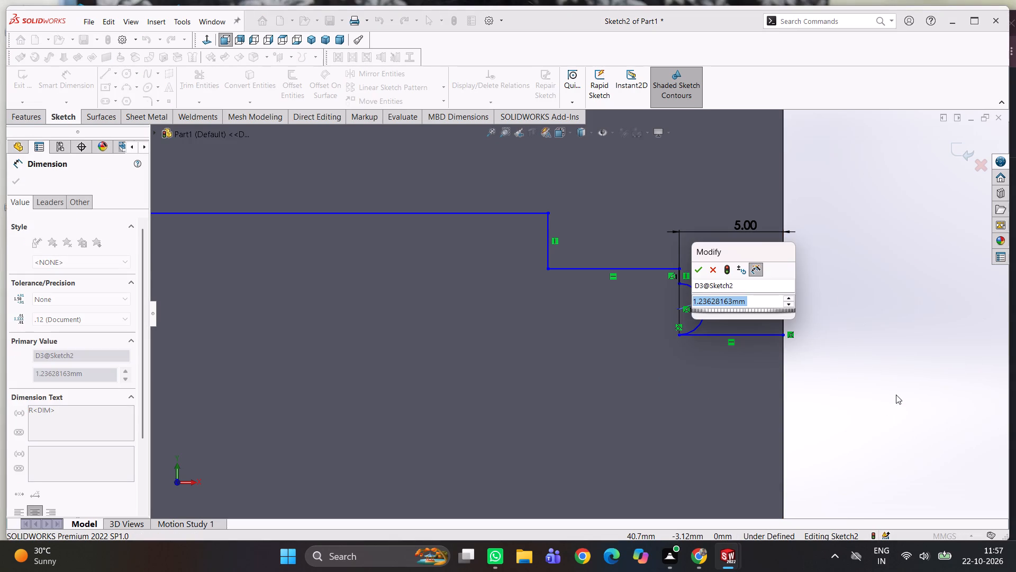
{"action": "key", "text": "1"}
{"action": "type", "text": ".5"}
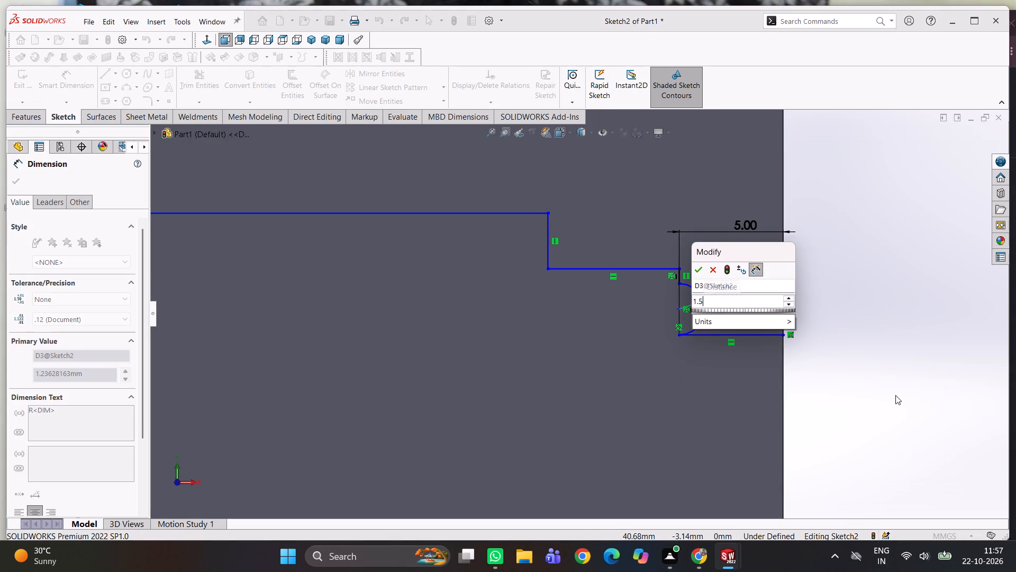
{"action": "key", "text": "Return"}
{"action": "left_click", "coordinate": [832, 281]}
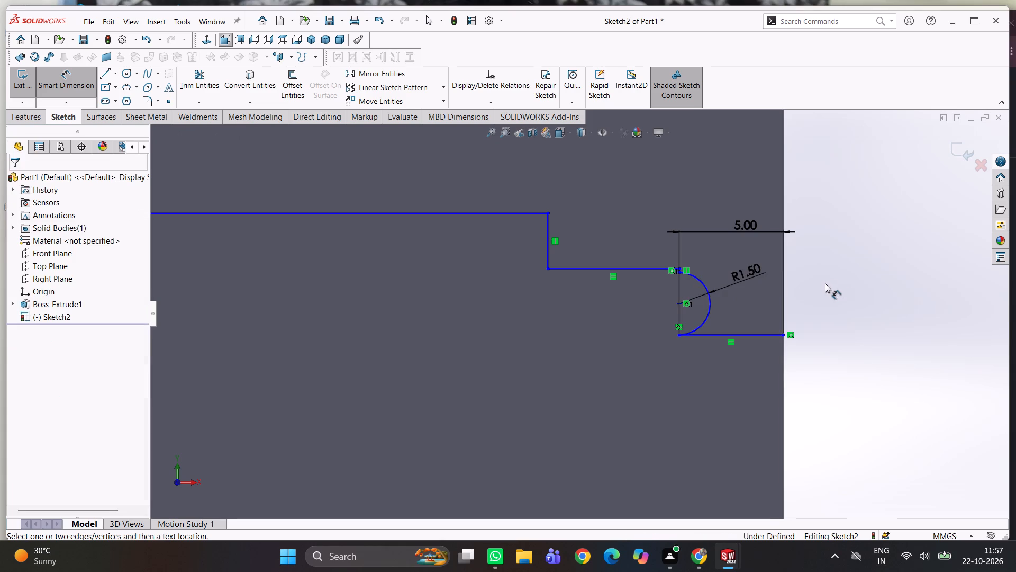
Sketch a slanted line about 18.4 mm long from the profile's end on the right edge down and inward to the block's bottom edge.
{"action": "scroll", "coordinate": [700, 284], "scroll_direction": "down", "scroll_amount": 1}
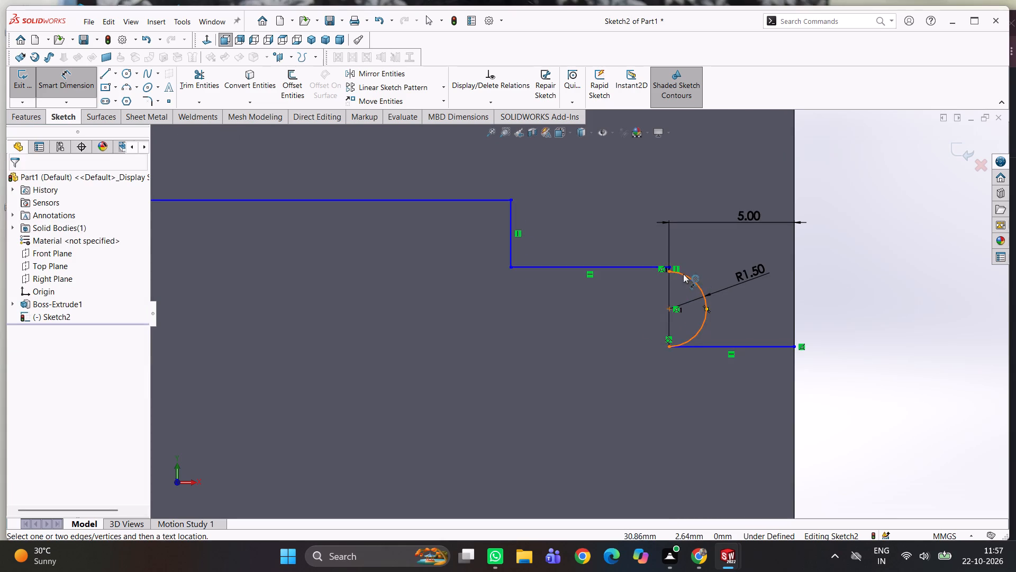
{"action": "scroll", "coordinate": [683, 274], "scroll_direction": "up", "scroll_amount": 2}
{"action": "scroll", "coordinate": [669, 350], "scroll_direction": "up", "scroll_amount": 2}
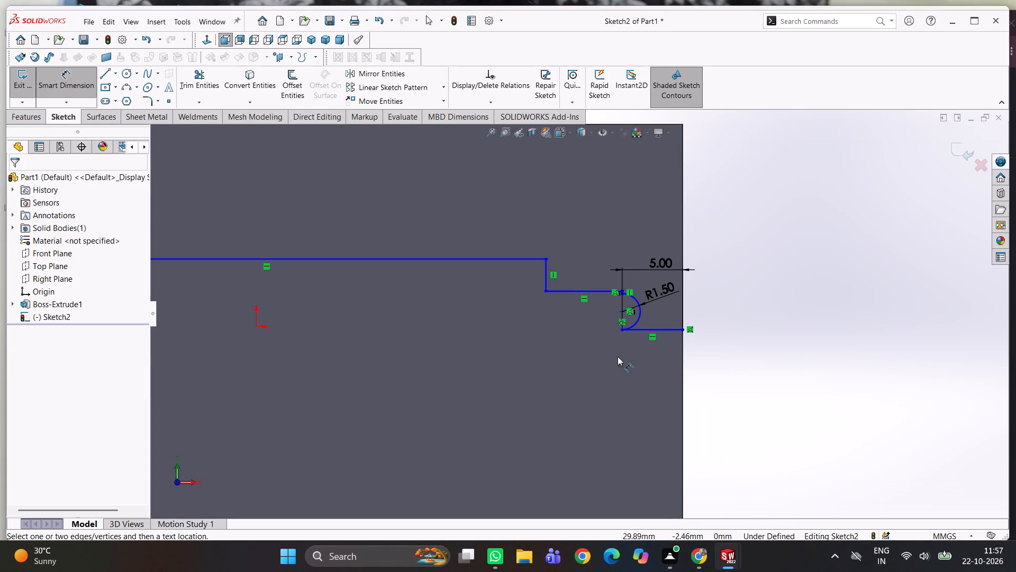
{"action": "scroll", "coordinate": [586, 399], "scroll_direction": "up", "scroll_amount": 3}
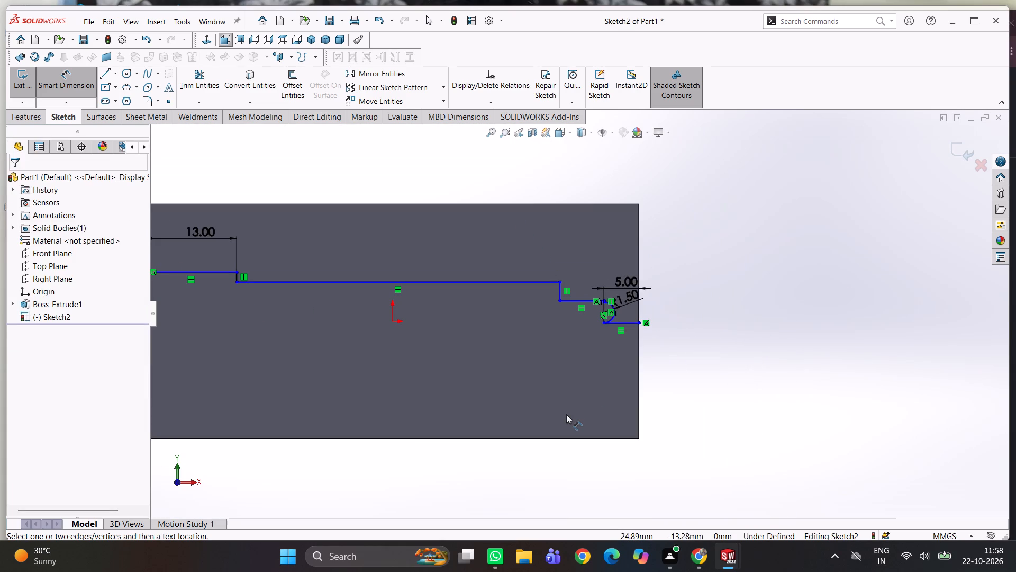
{"action": "right_click_drag", "start_coordinate": [792, 364], "coordinate": [736, 363]}
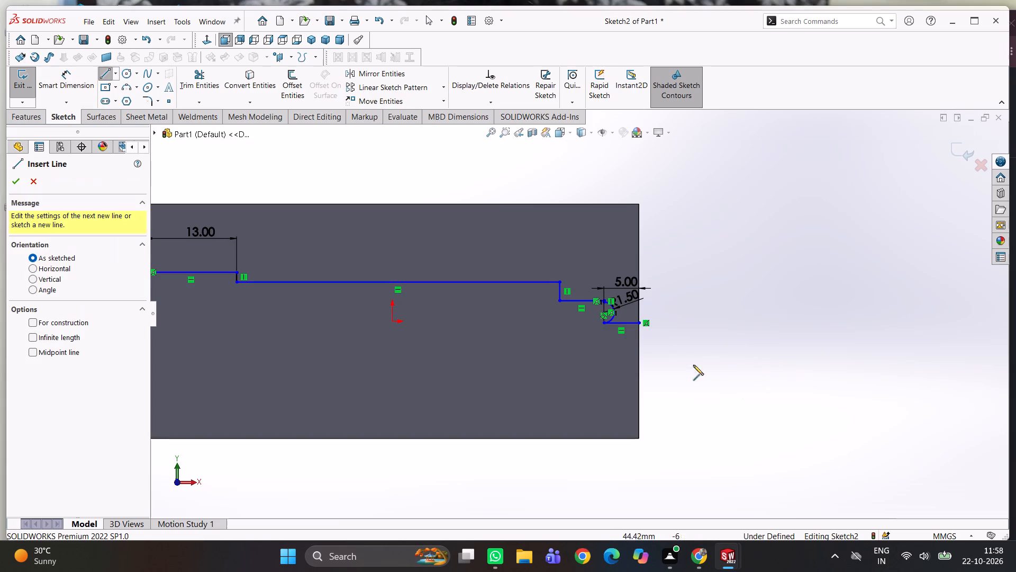
{"action": "left_click", "coordinate": [637, 321]}
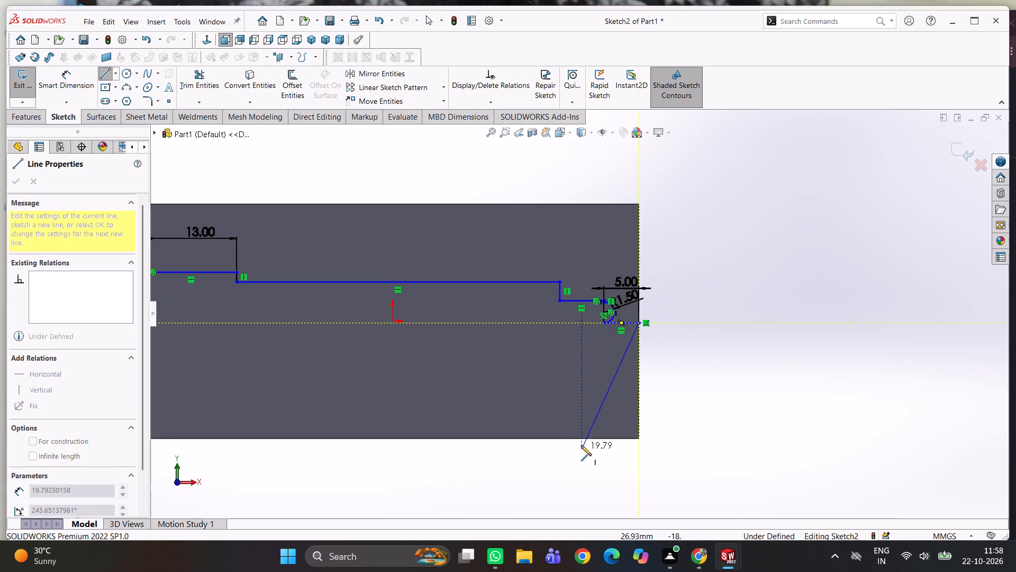
{"action": "left_click", "coordinate": [580, 437]}
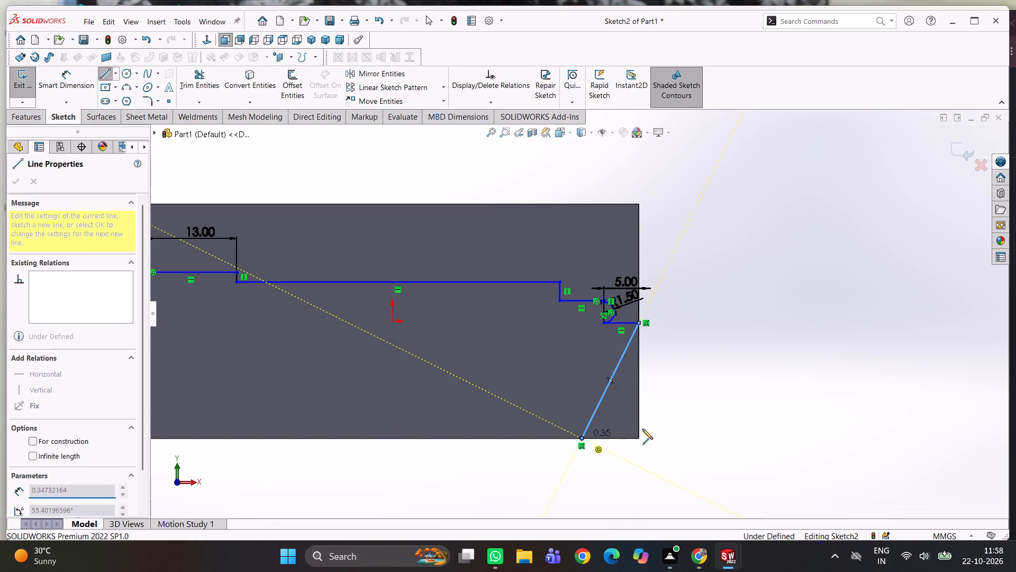
Dimension the slanted line's true length to 11 mm.
{"action": "right_click_drag", "start_coordinate": [682, 415], "coordinate": [687, 316]}
{"action": "left_click", "coordinate": [609, 383]}
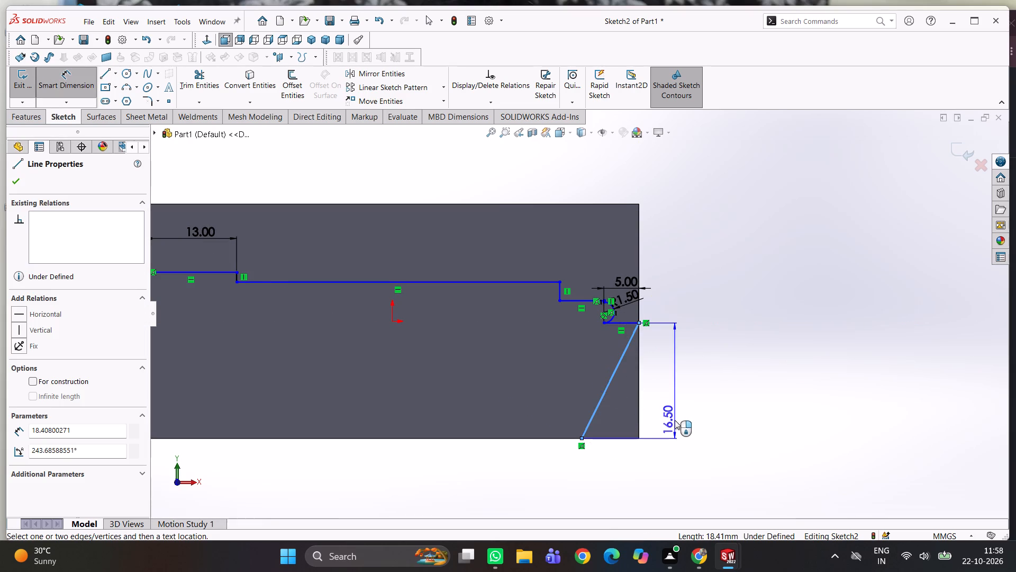
{"action": "left_click", "coordinate": [648, 460]}
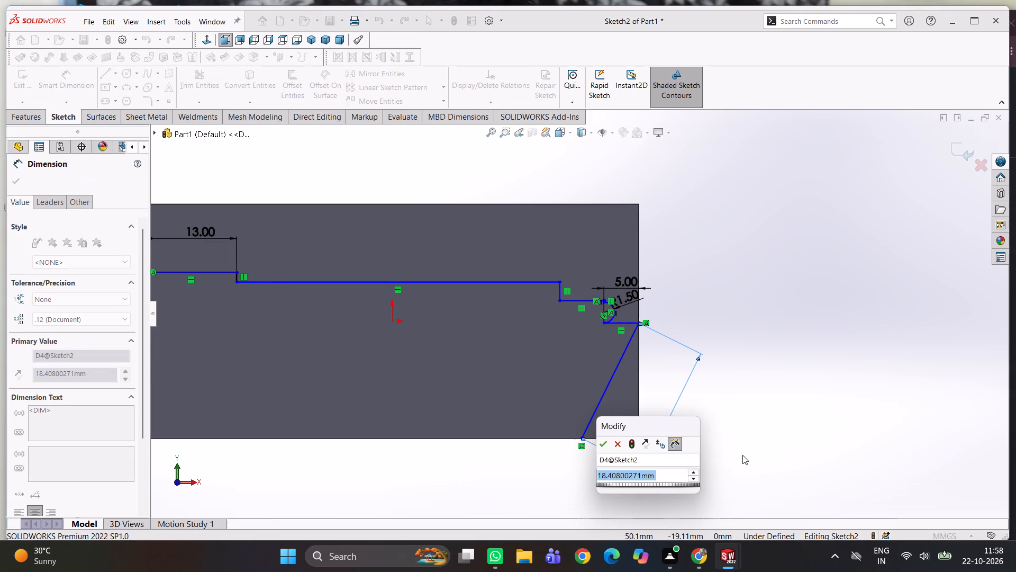
{"action": "type", "text": "11"}
{"action": "key", "text": "Return"}
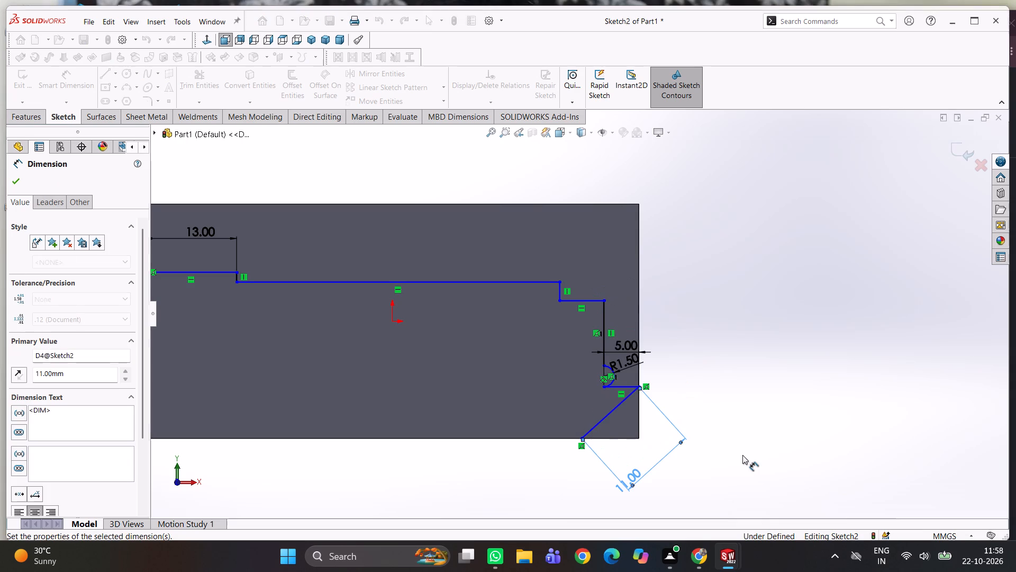
Dimension the angle between the slanted line and the block's bottom edge to 45°.
{"action": "scroll", "coordinate": [604, 362], "scroll_direction": "down", "scroll_amount": 3}
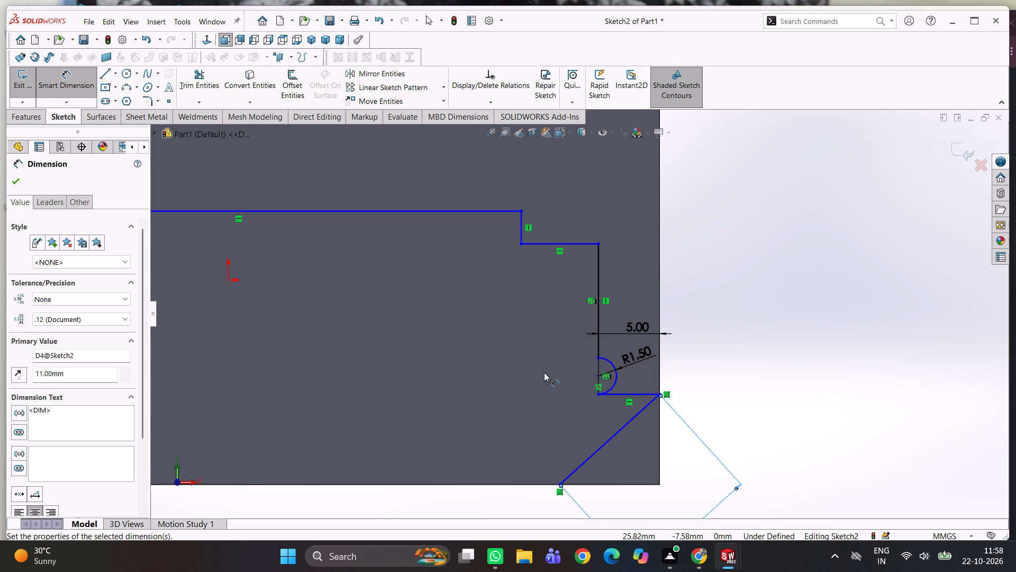
{"action": "scroll", "coordinate": [600, 376], "scroll_direction": "up", "scroll_amount": 2}
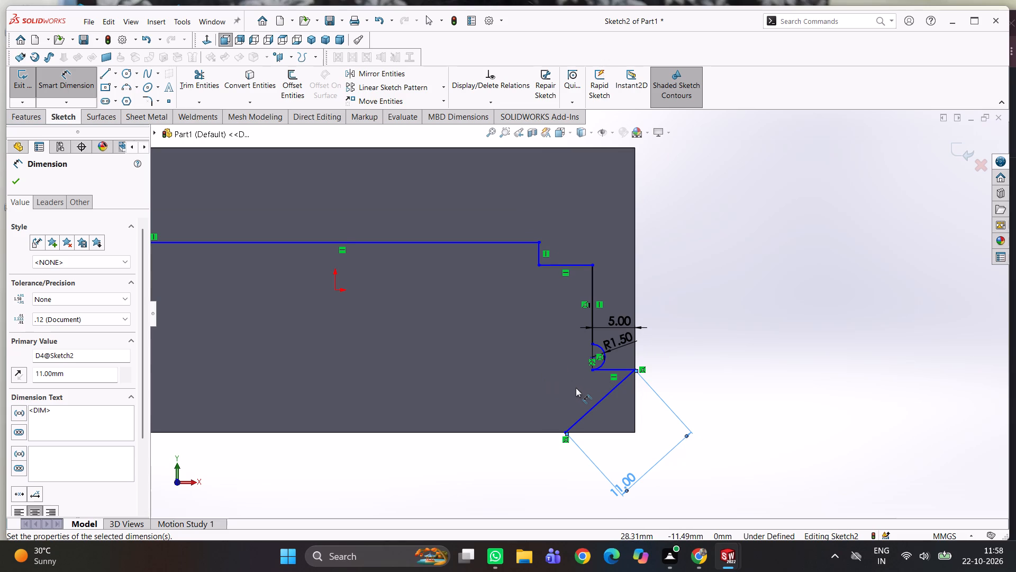
{"action": "right_click_drag", "start_coordinate": [764, 434], "coordinate": [809, 314]}
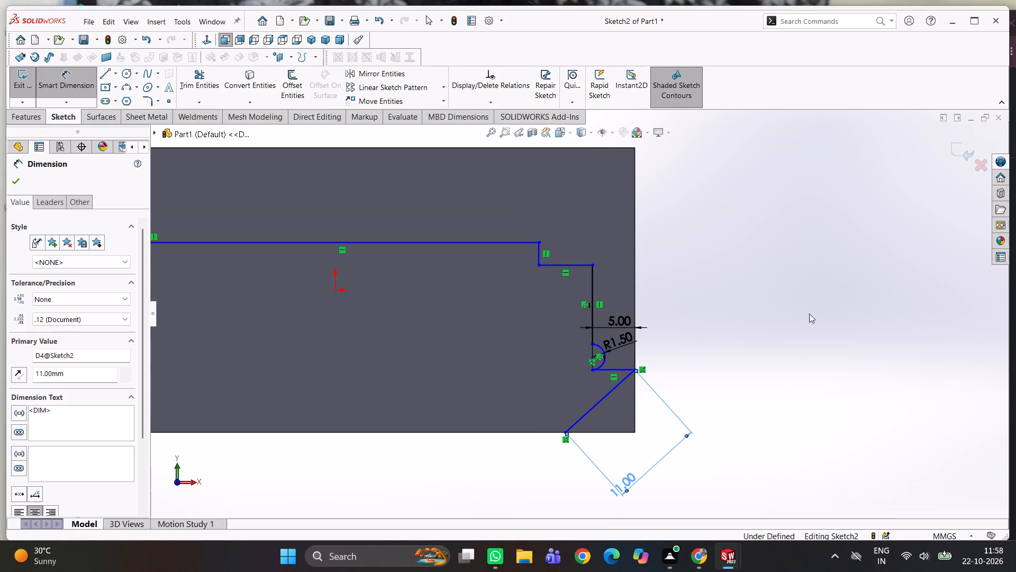
{"action": "right_click_drag", "start_coordinate": [809, 314], "coordinate": [810, 312]}
{"action": "right_click_drag", "start_coordinate": [728, 399], "coordinate": [747, 271]}
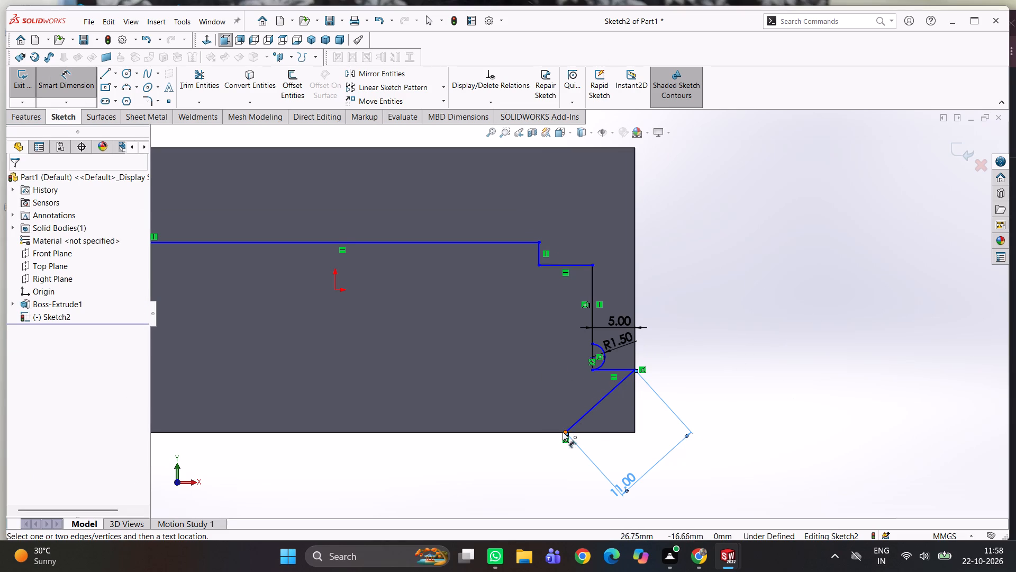
{"action": "left_click", "coordinate": [564, 430]}
{"action": "left_click", "coordinate": [579, 423]}
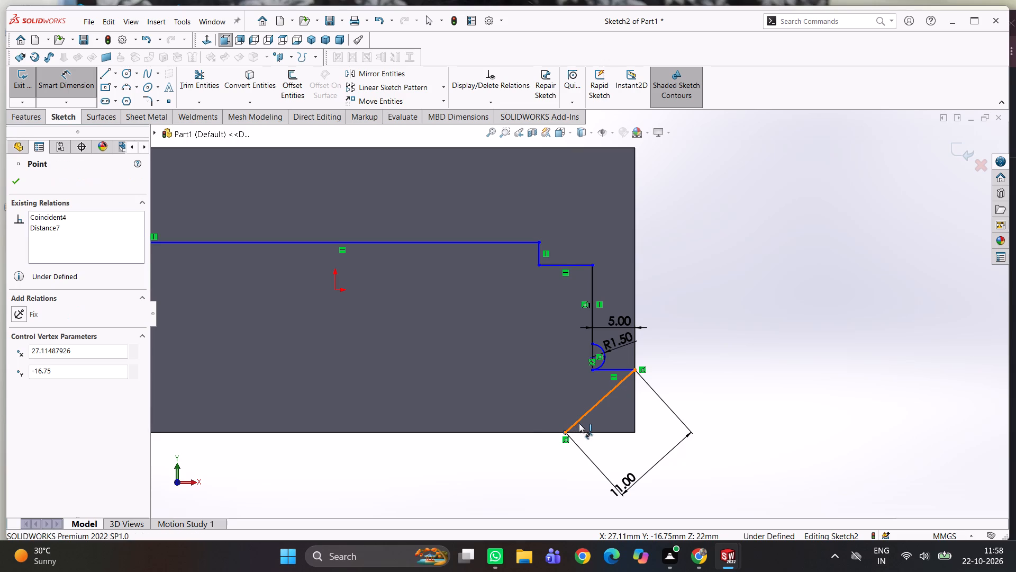
{"action": "left_click", "coordinate": [595, 431]}
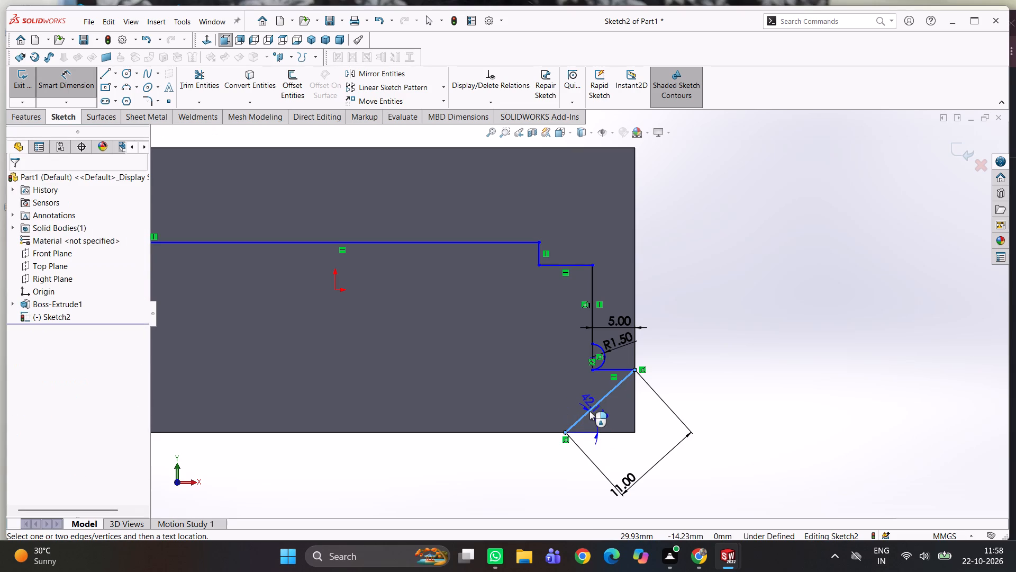
{"action": "left_click", "coordinate": [591, 413]}
{"action": "type", "text": "45"}
{"action": "key", "text": "Return"}
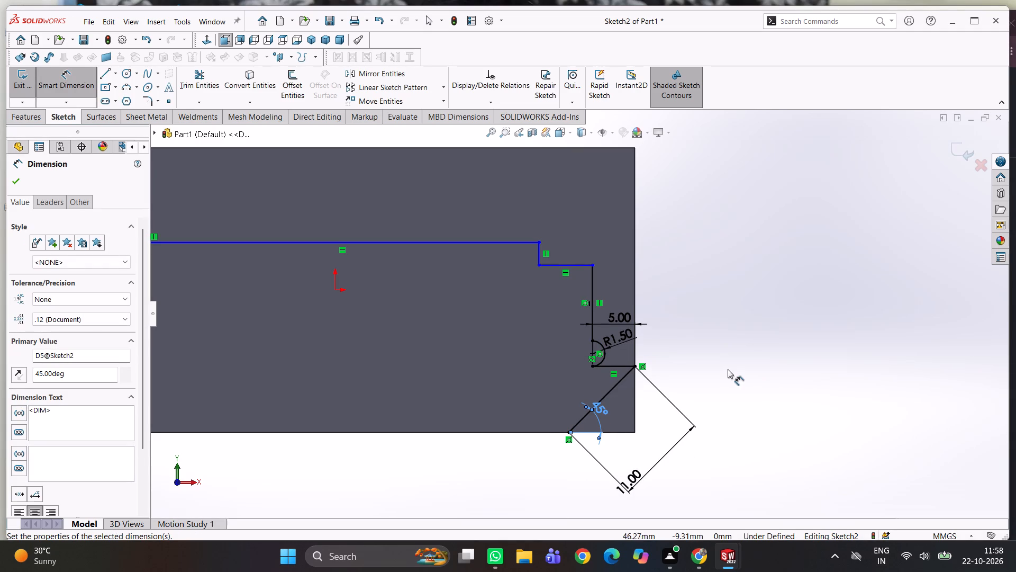
{"action": "left_click", "coordinate": [721, 369]}
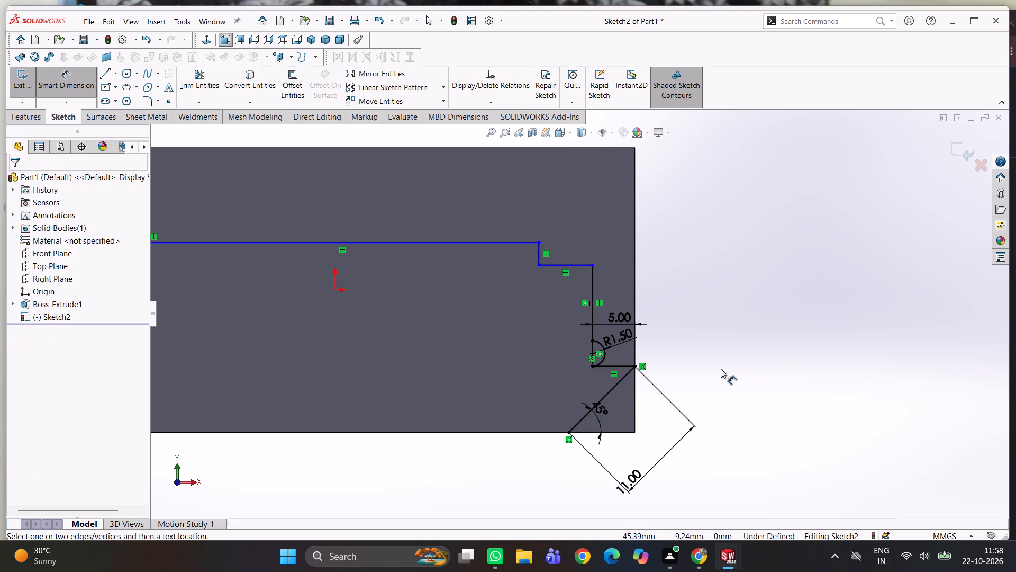
Sketch a horizontal line about 56.8 mm long on the block's bottom edge, ending at the slanted line's lower end.
{"action": "scroll", "coordinate": [594, 364], "scroll_direction": "down", "scroll_amount": 1}
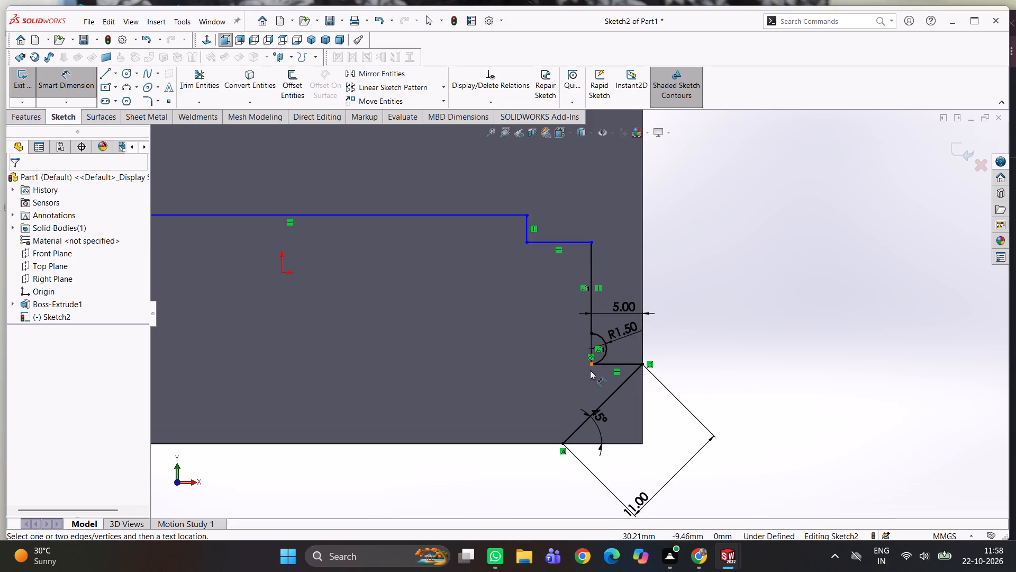
{"action": "scroll", "coordinate": [584, 376], "scroll_direction": "up", "scroll_amount": 5}
{"action": "right_click_drag", "start_coordinate": [552, 426], "coordinate": [385, 433]}
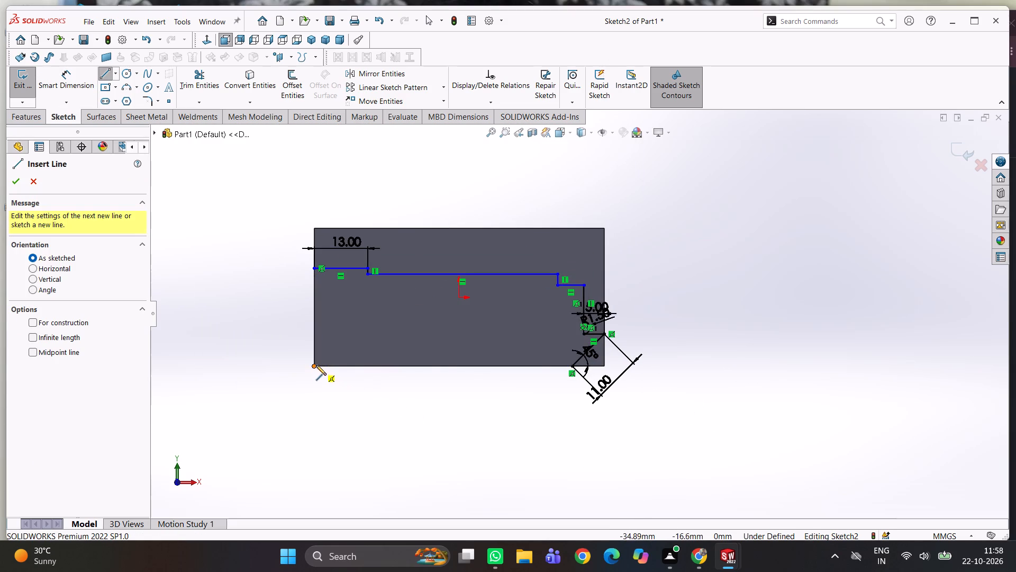
{"action": "left_click", "coordinate": [339, 366]}
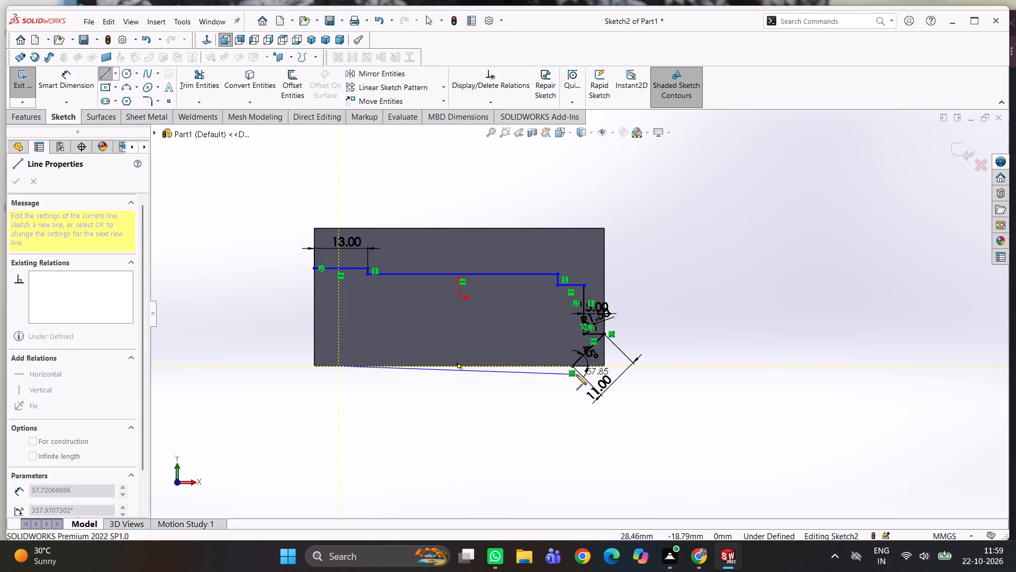
{"action": "left_click", "coordinate": [573, 368]}
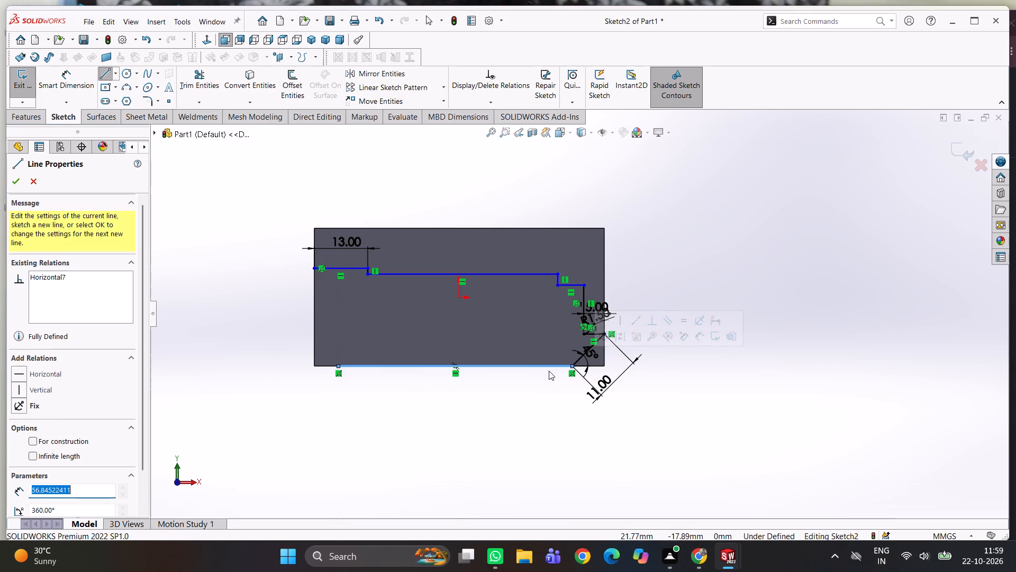
{"action": "key", "text": "Escape"}
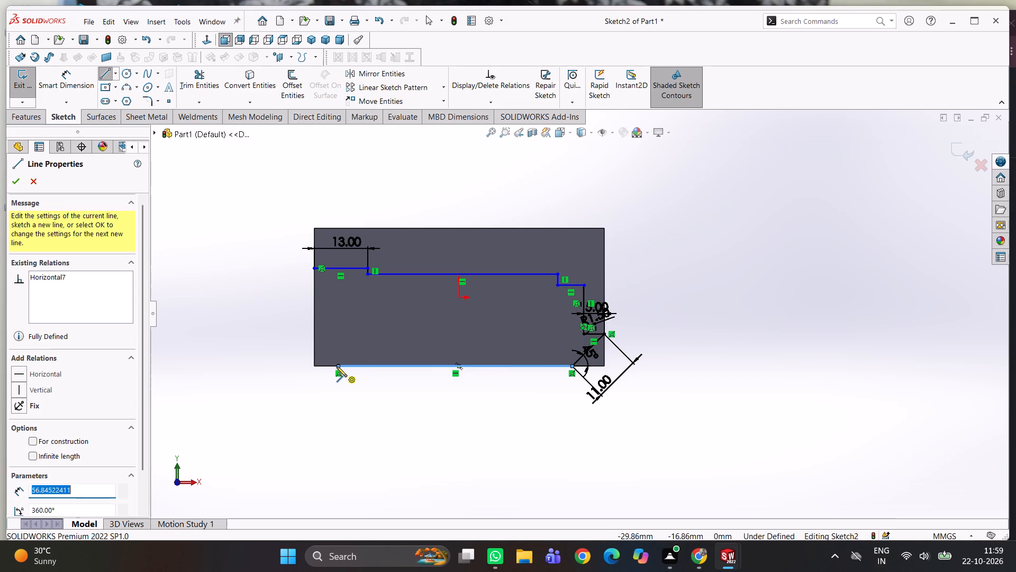
Sketch a slanted line about 9.8 mm long from the bottom line's left end to the block's left edge, continued by a vertical line about 6.5 mm up that edge.
{"action": "left_click", "coordinate": [338, 365]}
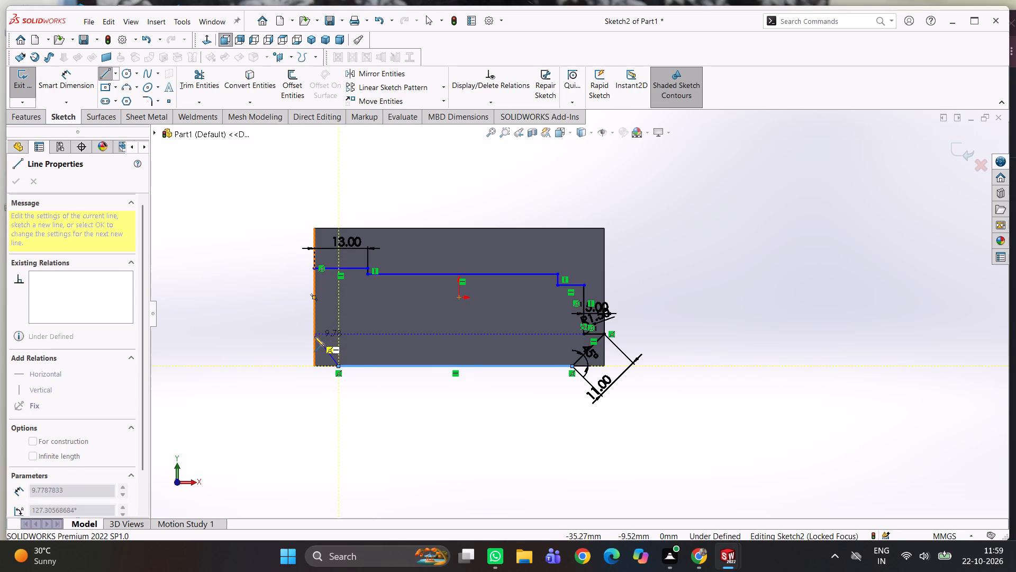
{"action": "left_click", "coordinate": [314, 336]}
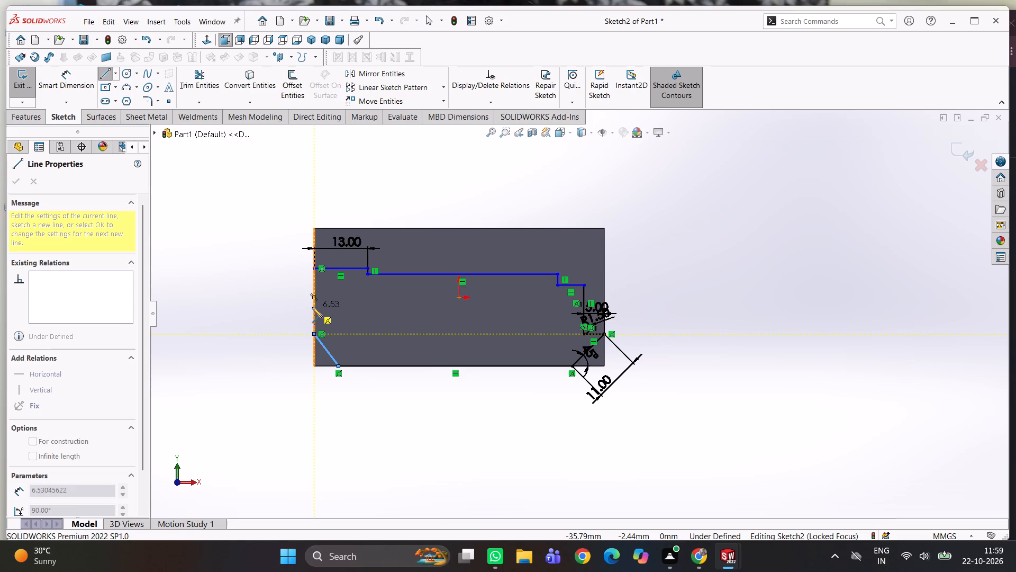
{"action": "left_click", "coordinate": [312, 307]}
{"action": "key", "text": "Escape"}
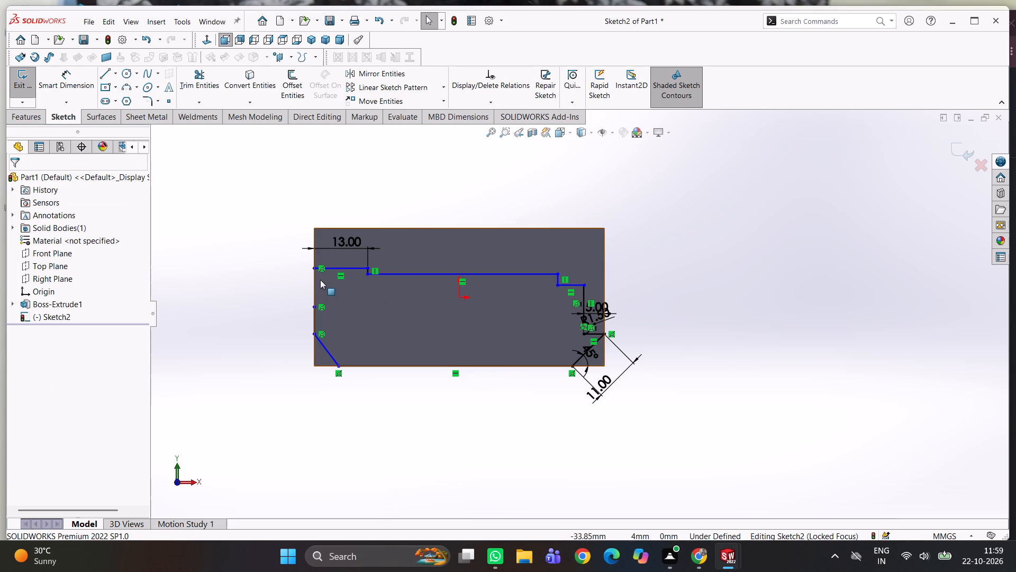
Move the profile's open upper-left endpoint down the block's left edge onto the new vertical line's top end to close the profile.
{"action": "left_click_drag", "start_coordinate": [313, 267], "coordinate": [312, 298]}
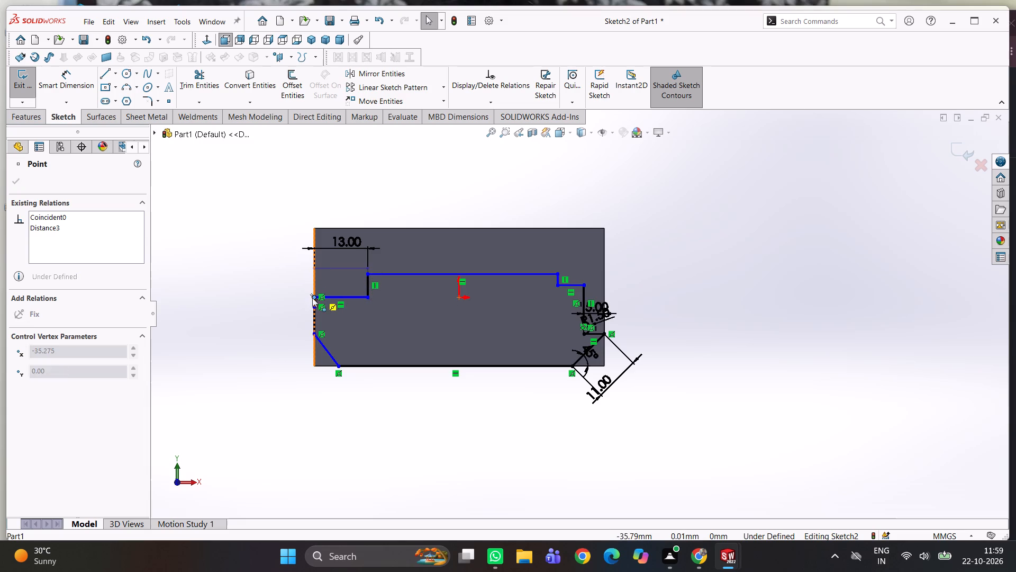
{"action": "left_click_drag", "start_coordinate": [312, 298], "coordinate": [312, 307]}
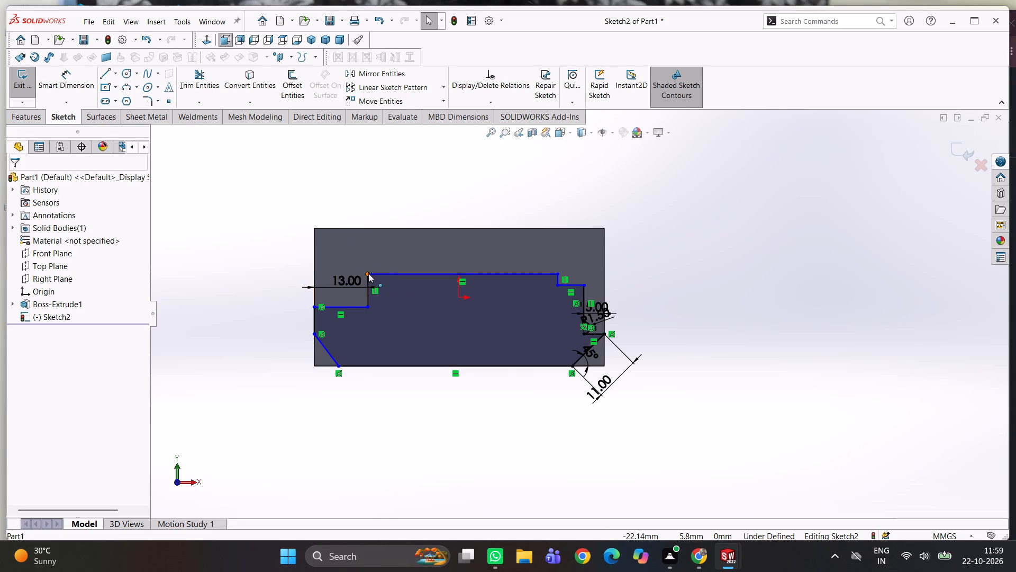
Lower the long middle line below the left step, and the short right-hand line just below the middle line, keeping the profile stepping down to the right.
{"action": "left_click_drag", "start_coordinate": [369, 273], "coordinate": [371, 314]}
{"action": "left_click_drag", "start_coordinate": [556, 285], "coordinate": [557, 285]}
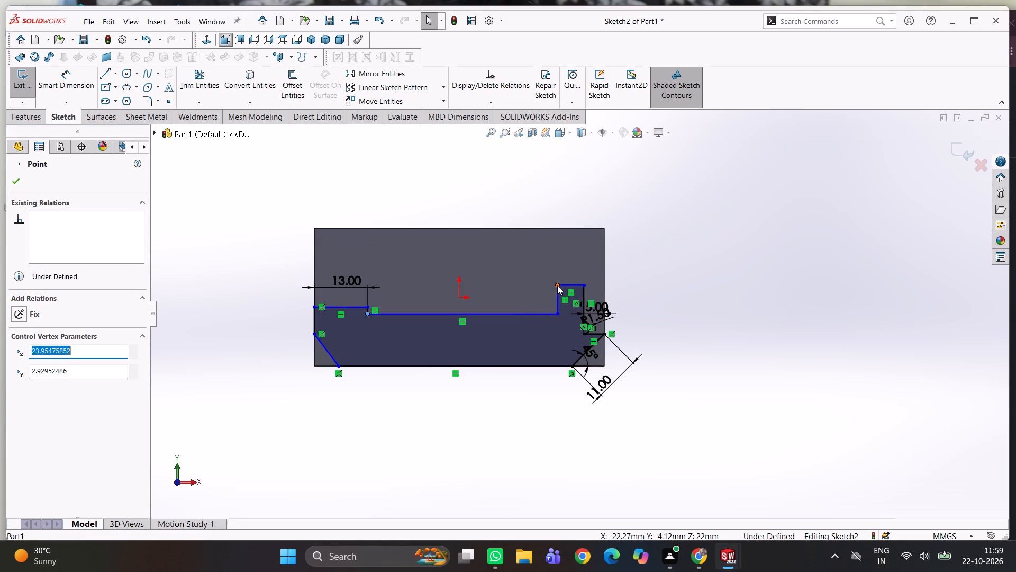
{"action": "left_click_drag", "start_coordinate": [557, 285], "coordinate": [558, 320]}
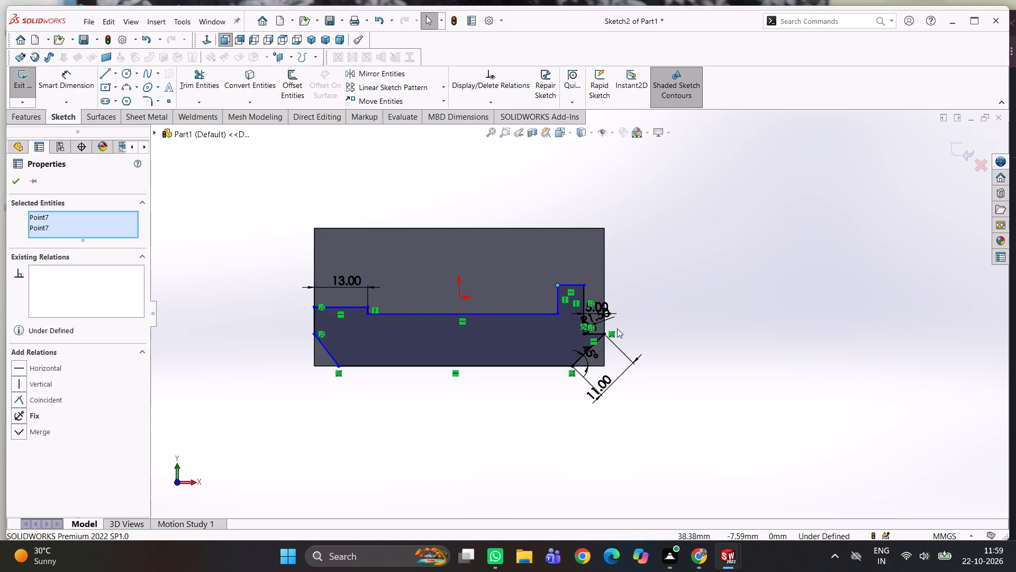
{"action": "scroll", "coordinate": [617, 328], "scroll_direction": "down", "scroll_amount": 4}
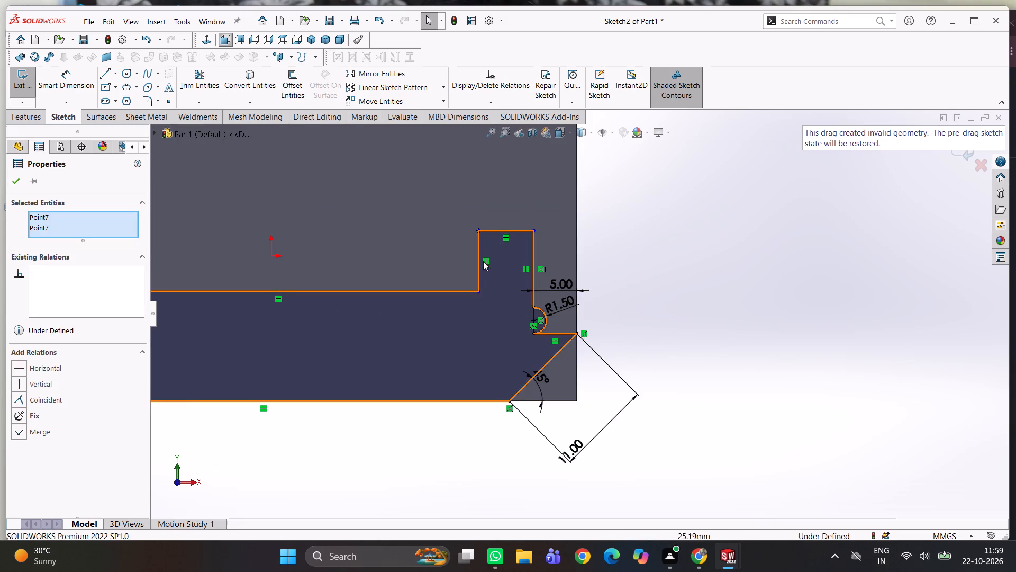
{"action": "left_click_drag", "start_coordinate": [477, 229], "coordinate": [483, 293]}
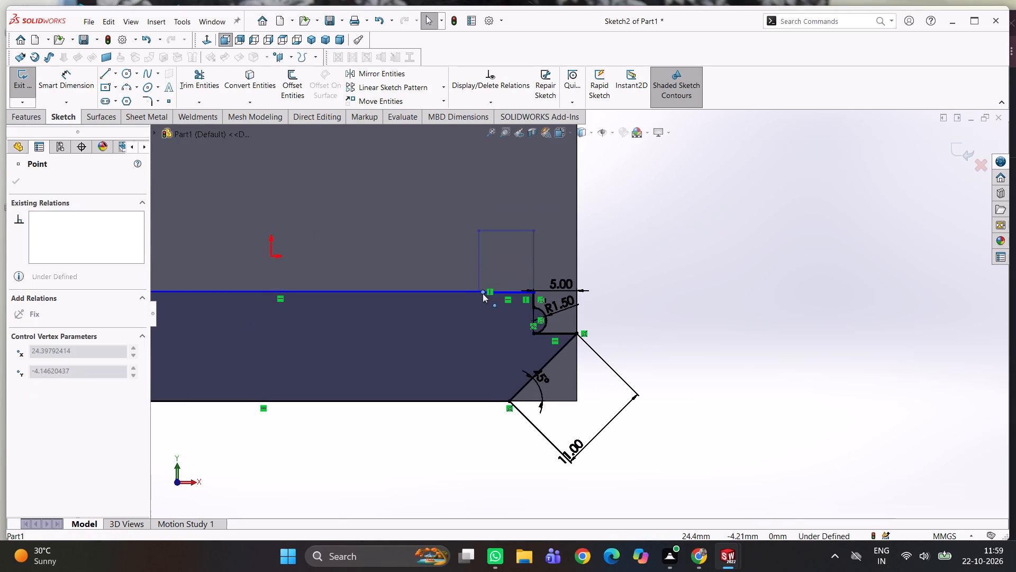
{"action": "left_click_drag", "start_coordinate": [483, 293], "coordinate": [483, 299]}
{"action": "scroll", "coordinate": [503, 296], "scroll_direction": "down", "scroll_amount": 4}
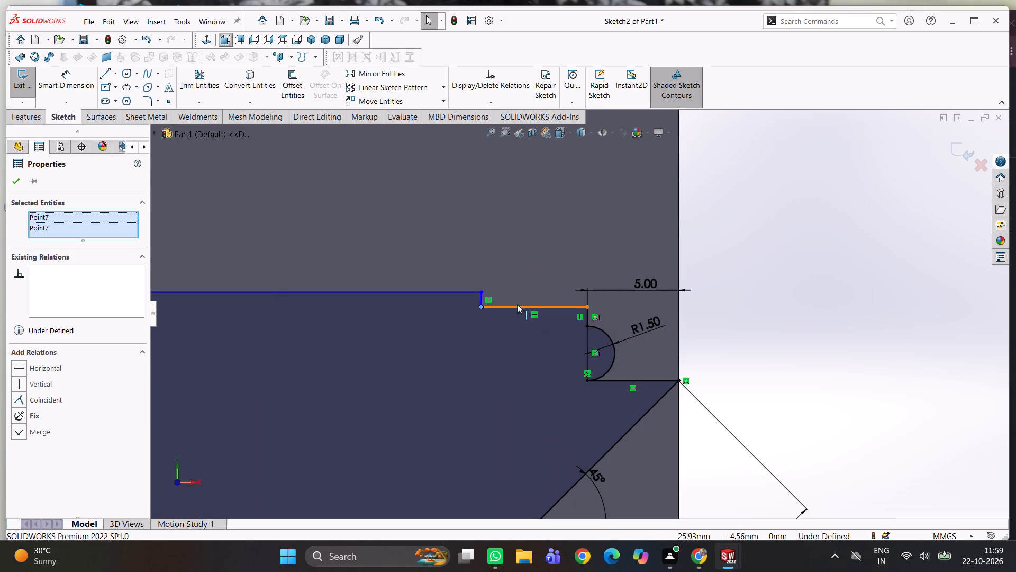
{"action": "left_click", "coordinate": [718, 304]}
{"action": "scroll", "coordinate": [506, 320], "scroll_direction": "up", "scroll_amount": 5}
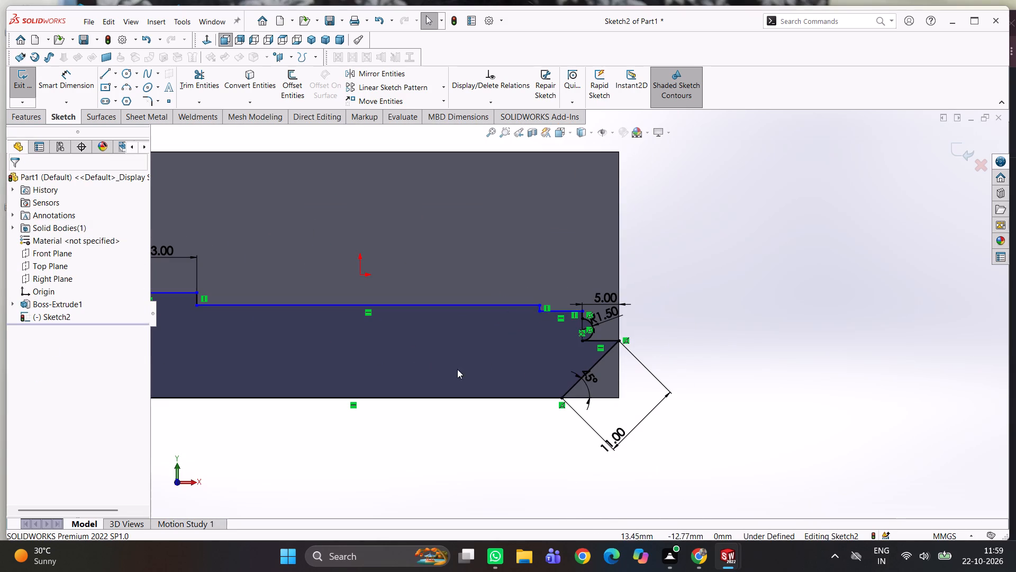
{"action": "scroll", "coordinate": [507, 335], "scroll_direction": "up", "scroll_amount": 2}
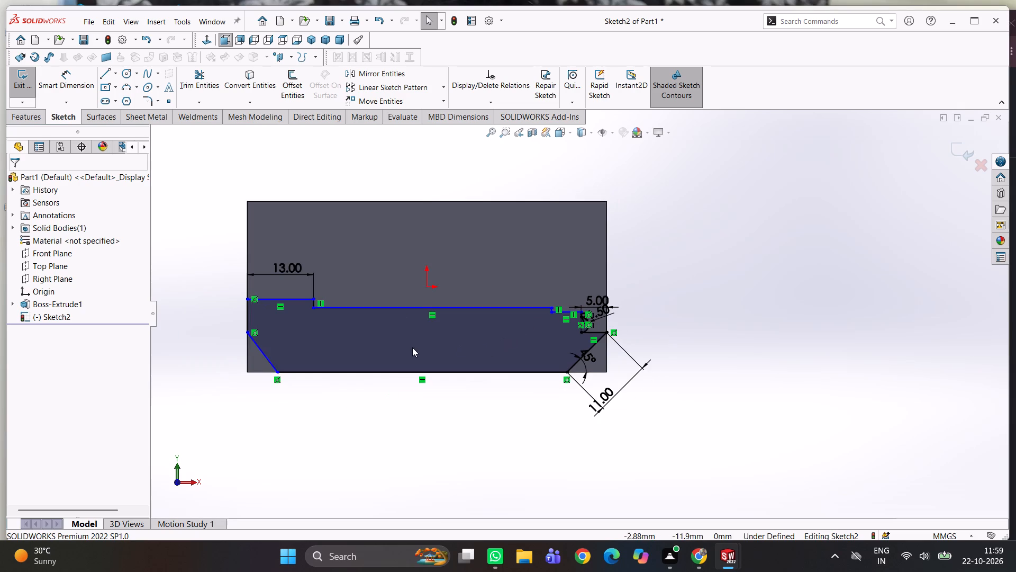
Raise the profile's left step and the long middle line to make both vertical steps taller.
{"action": "scroll", "coordinate": [380, 314], "scroll_direction": "down", "scroll_amount": 1}
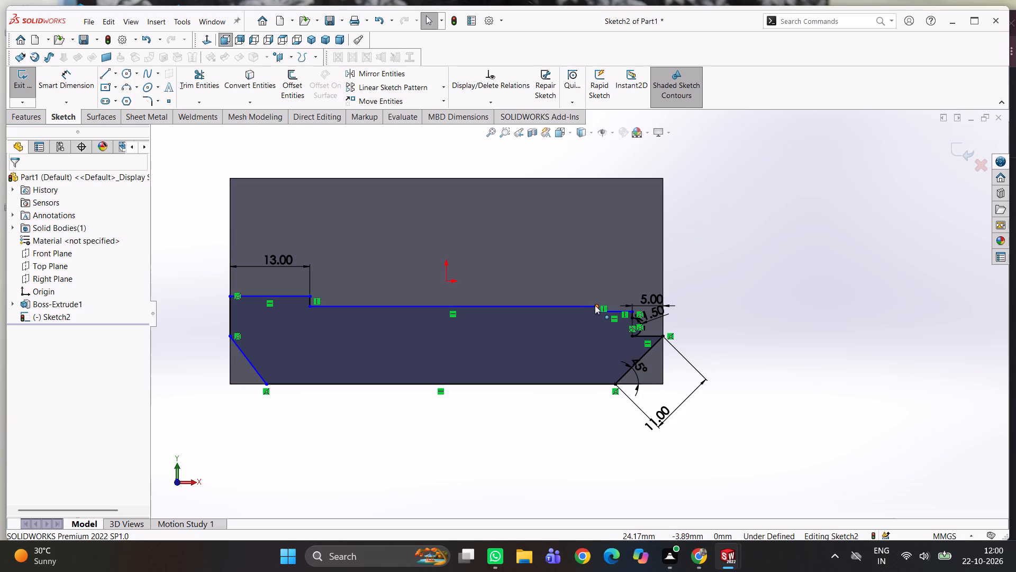
{"action": "left_click_drag", "start_coordinate": [595, 305], "coordinate": [594, 294]}
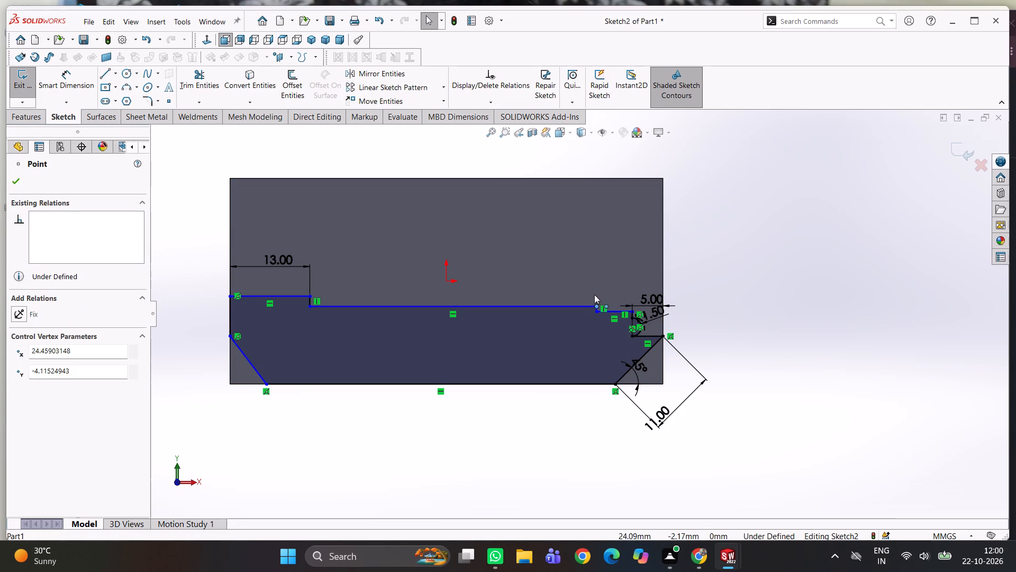
{"action": "left_click_drag", "start_coordinate": [594, 294], "coordinate": [591, 294]}
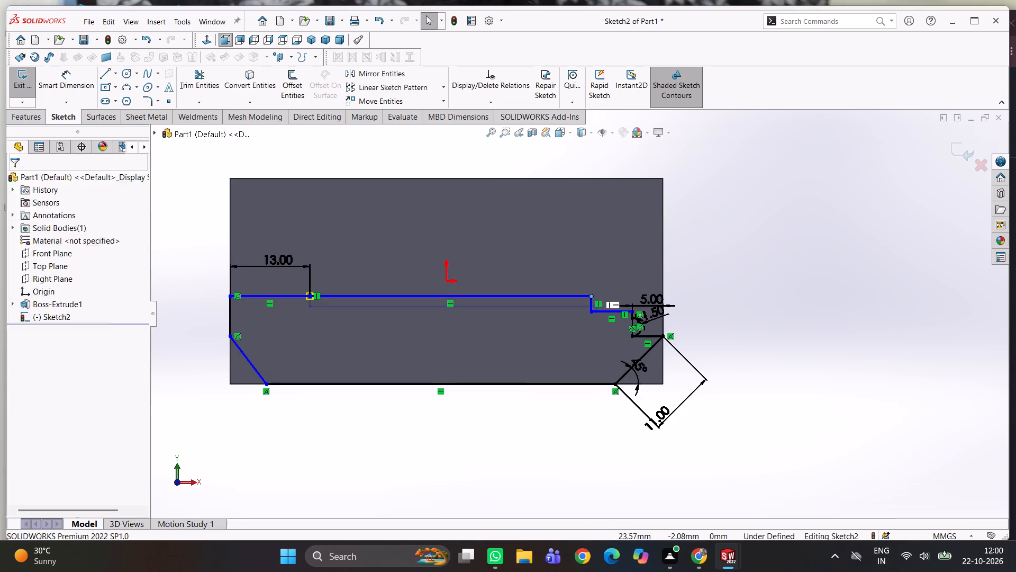
{"action": "scroll", "coordinate": [409, 302], "scroll_direction": "down", "scroll_amount": 2}
{"action": "left_click_drag", "start_coordinate": [284, 296], "coordinate": [286, 276]}
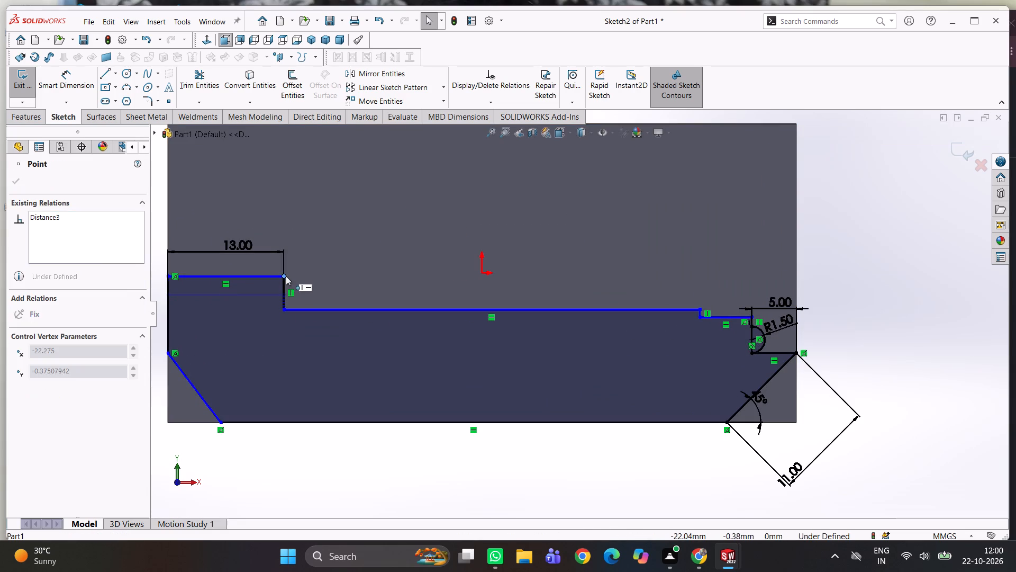
{"action": "left_click_drag", "start_coordinate": [286, 276], "coordinate": [286, 275]}
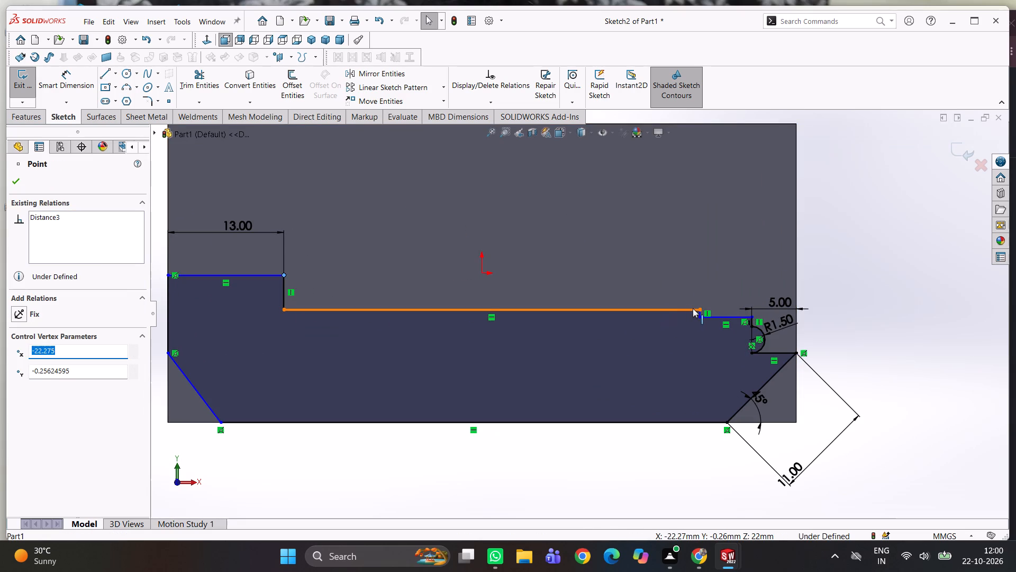
{"action": "left_click_drag", "start_coordinate": [700, 307], "coordinate": [700, 294]}
{"action": "left_click", "coordinate": [886, 308]}
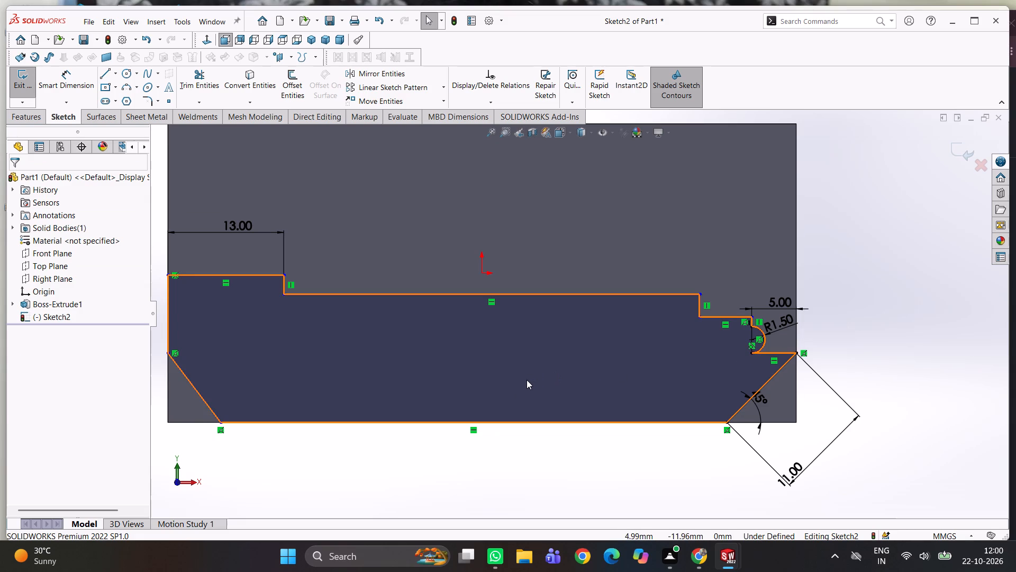
Dimension the long middle horizontal line of the profile to 50 mm.
{"action": "right_click_drag", "start_coordinate": [824, 273], "coordinate": [821, 215]}
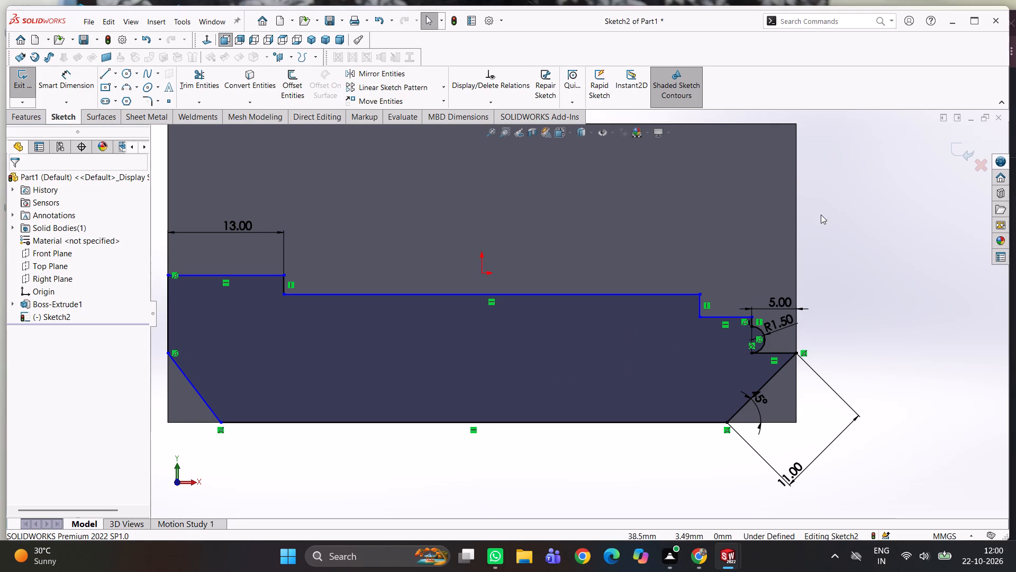
{"action": "right_click_drag", "start_coordinate": [821, 215], "coordinate": [821, 209]}
{"action": "left_click_drag", "start_coordinate": [545, 292], "coordinate": [548, 285]}
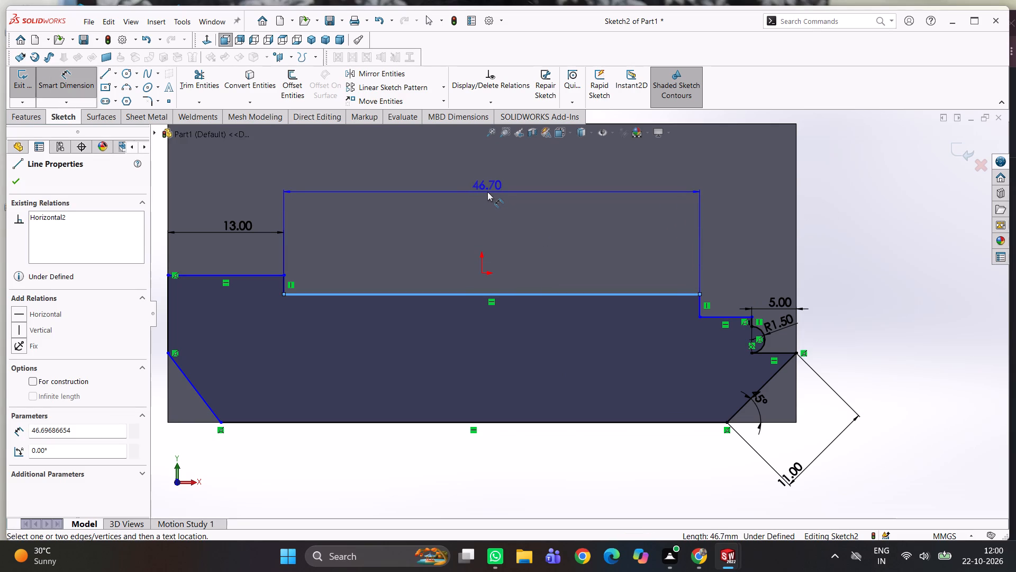
{"action": "left_click", "coordinate": [487, 192]}
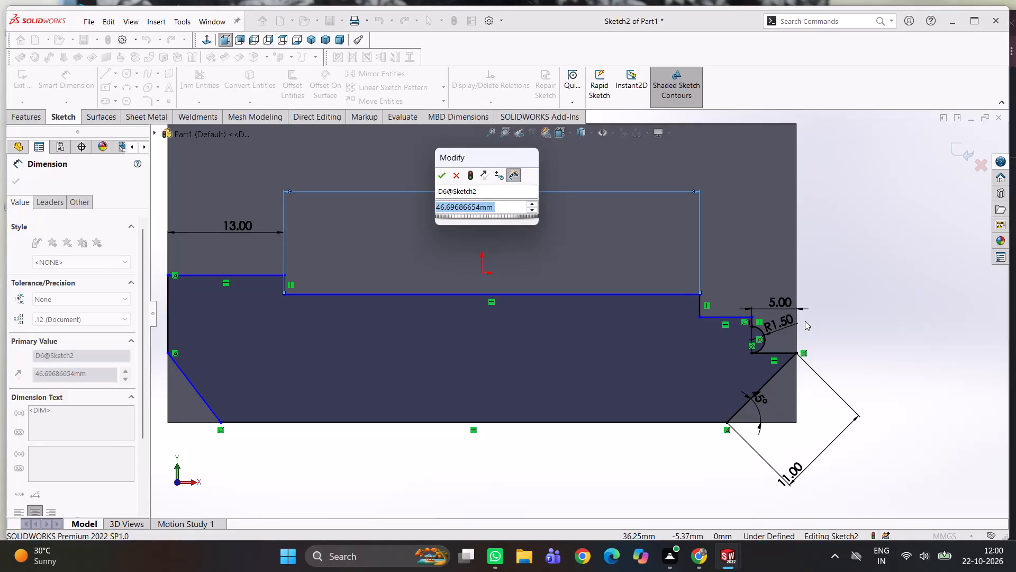
{"action": "type", "text": "50"}
{"action": "key", "text": "Return"}
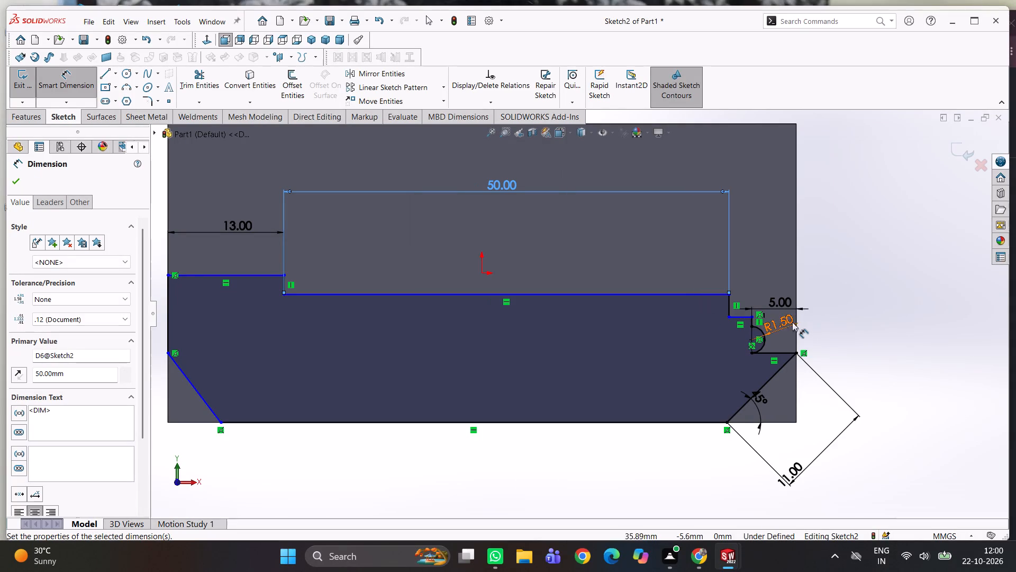
{"action": "scroll", "coordinate": [603, 315], "scroll_direction": "up", "scroll_amount": 2}
{"action": "left_click", "coordinate": [786, 275]}
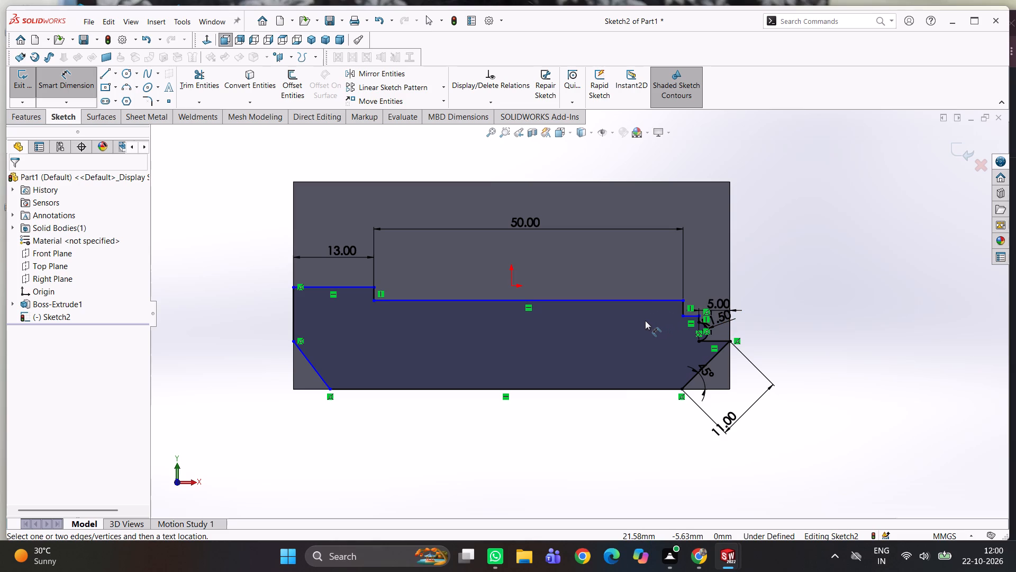
Set the long middle line's length to 45 mm.
{"action": "double_click", "coordinate": [523, 219]}
{"action": "type", "text": "45"}
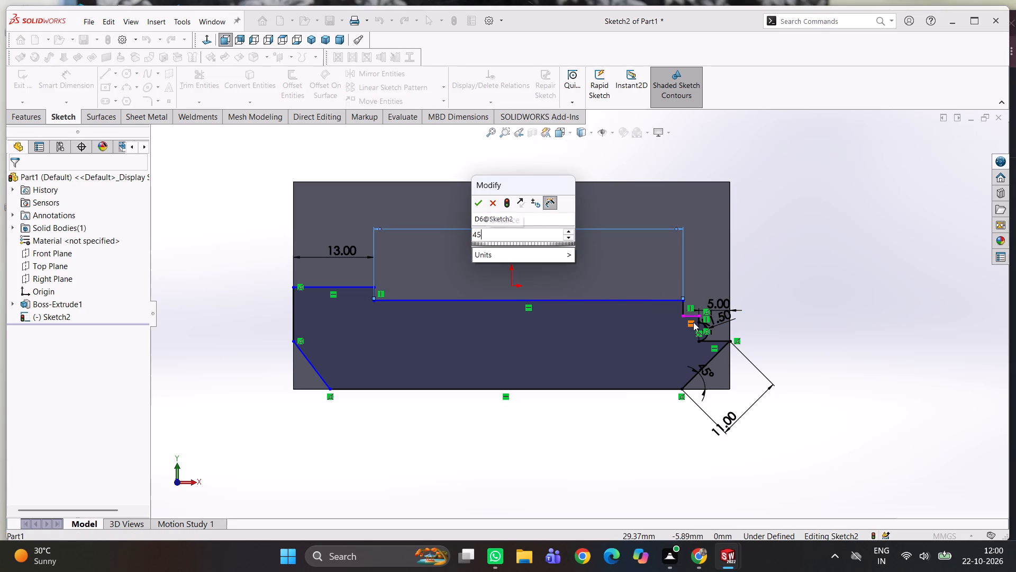
{"action": "key", "text": "Return"}
{"action": "left_click", "coordinate": [784, 267]}
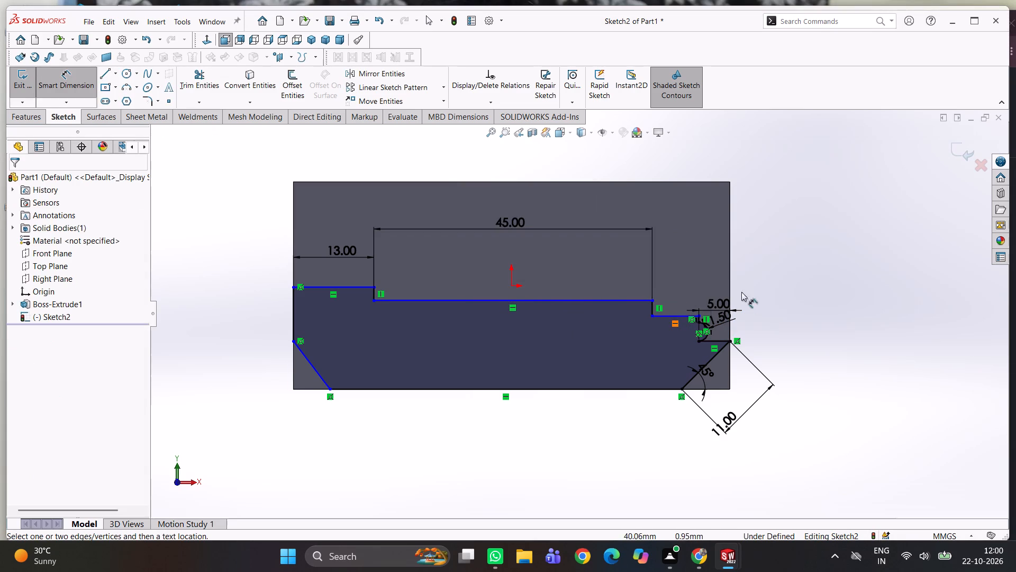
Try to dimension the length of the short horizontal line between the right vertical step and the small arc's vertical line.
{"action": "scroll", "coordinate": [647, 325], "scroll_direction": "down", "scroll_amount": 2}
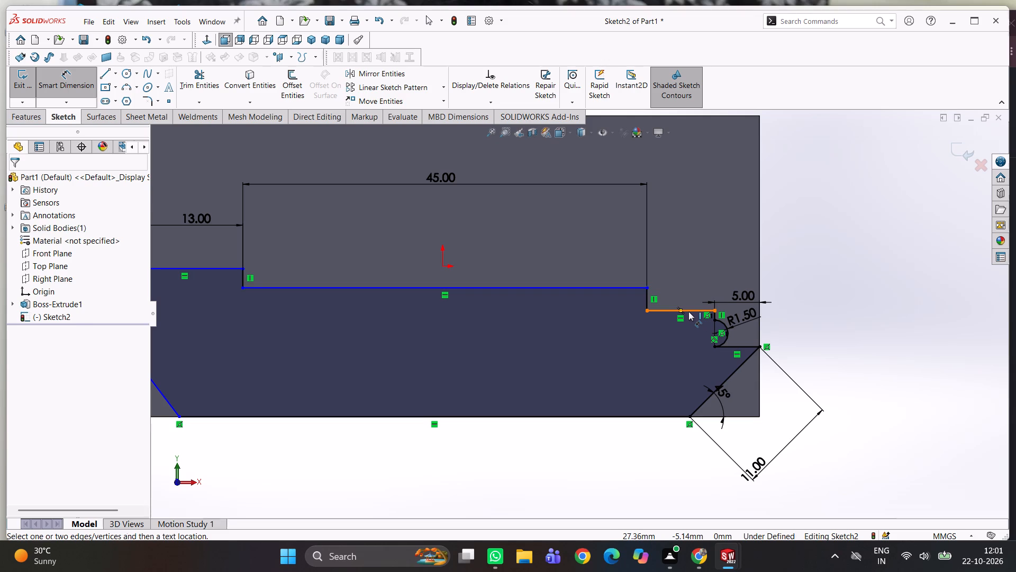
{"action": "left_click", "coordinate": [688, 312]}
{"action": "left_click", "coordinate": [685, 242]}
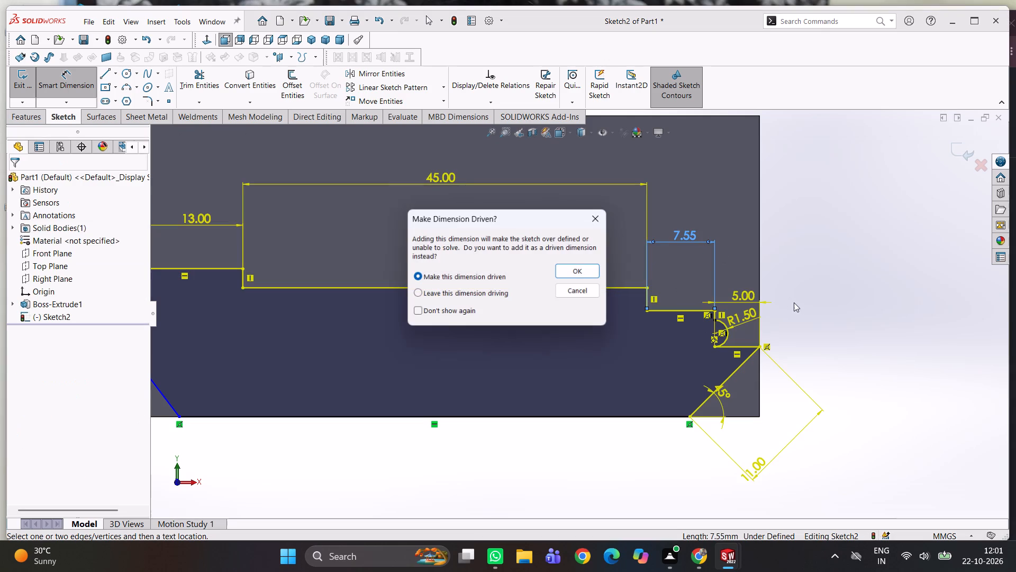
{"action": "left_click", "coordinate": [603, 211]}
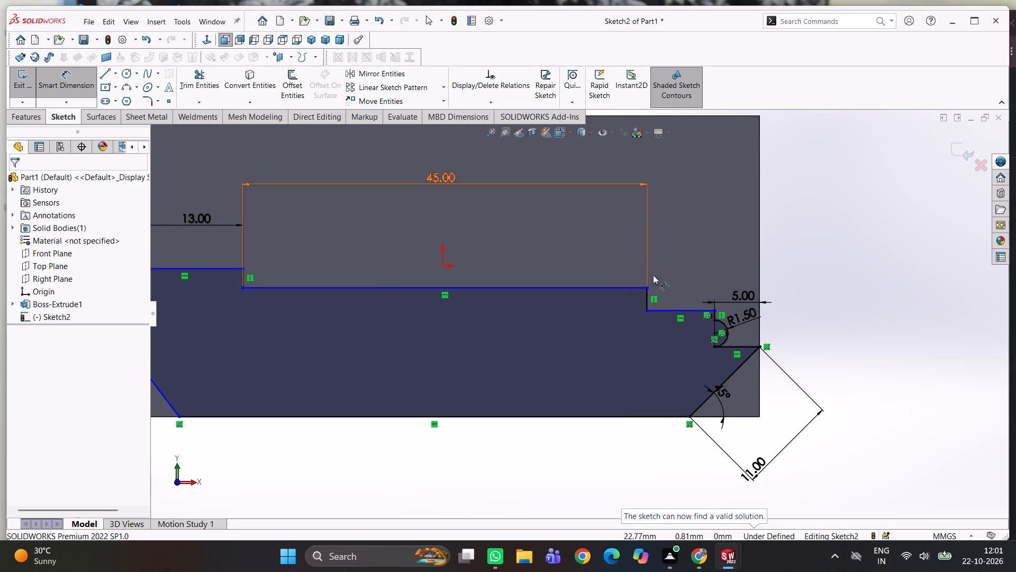
Dimension the vertical step between the 13 mm line and the 45 mm line to 1 mm.
{"action": "left_click", "coordinate": [243, 275]}
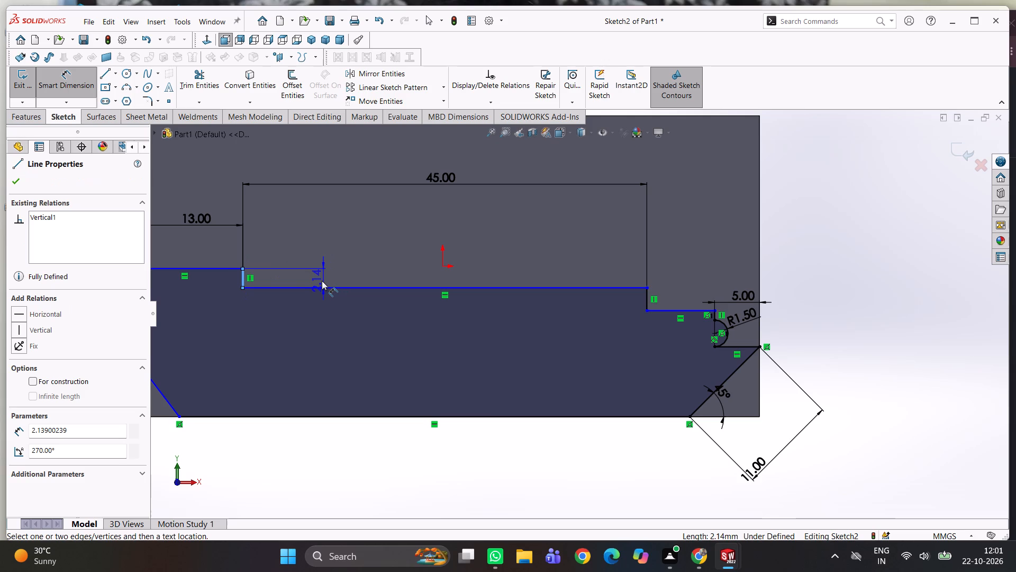
{"action": "left_click", "coordinate": [322, 281]}
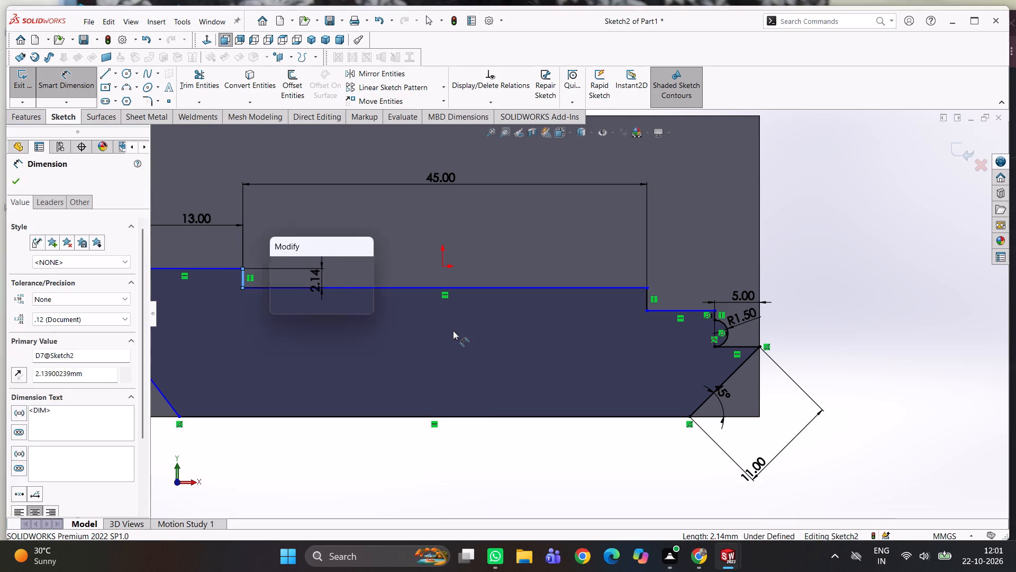
{"action": "key", "text": "1"}
{"action": "key", "text": "Return"}
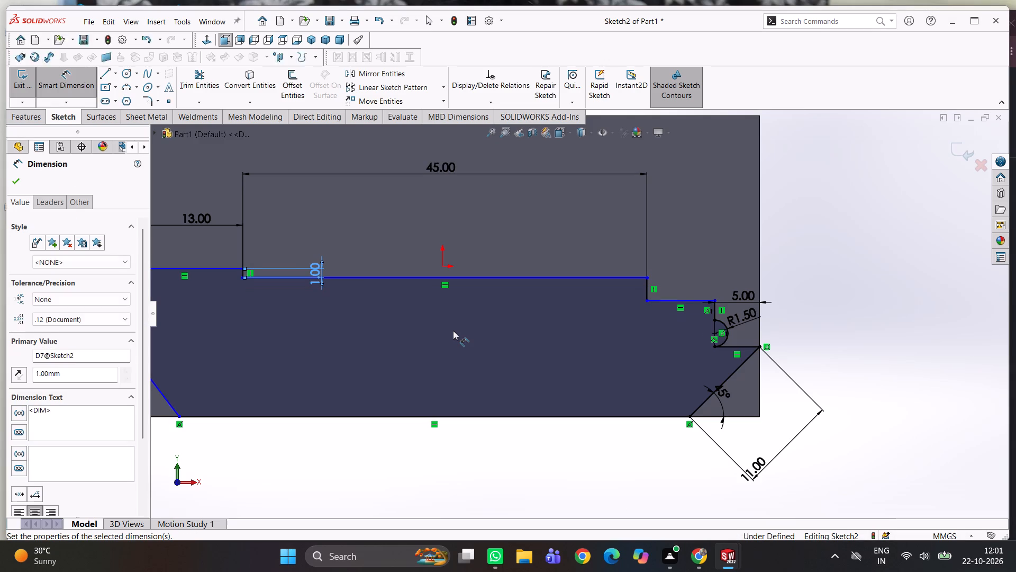
Dimension the vertical step at the right end of the 45 mm line to 2 mm.
{"action": "left_click", "coordinate": [648, 290]}
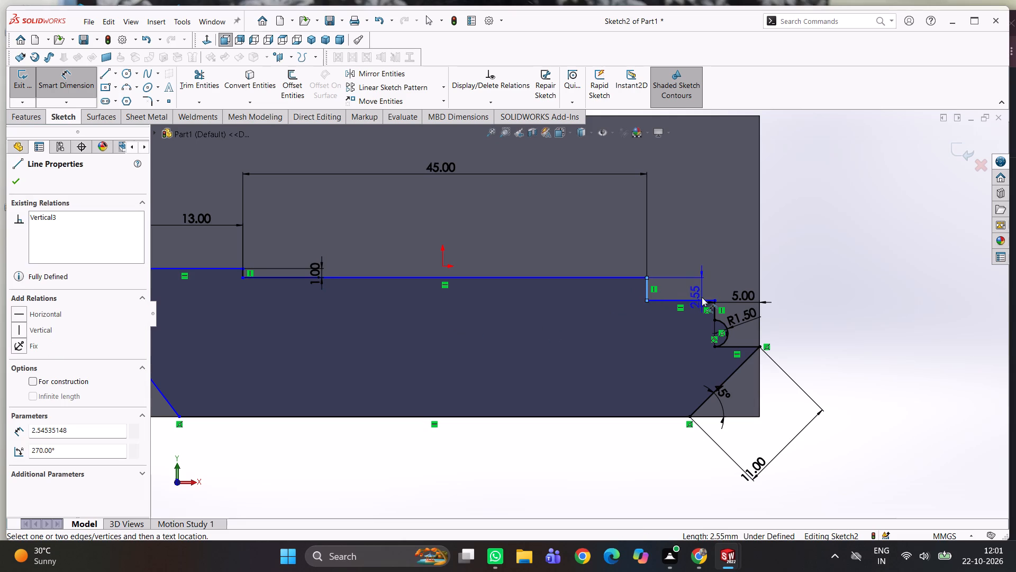
{"action": "left_click", "coordinate": [685, 292]}
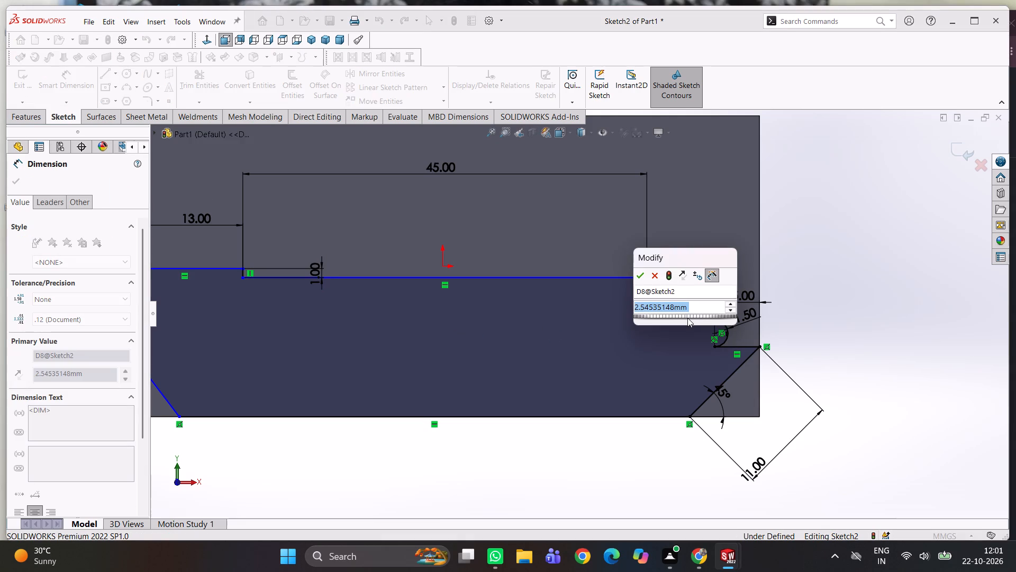
{"action": "key", "text": "2"}
{"action": "key", "text": "Return"}
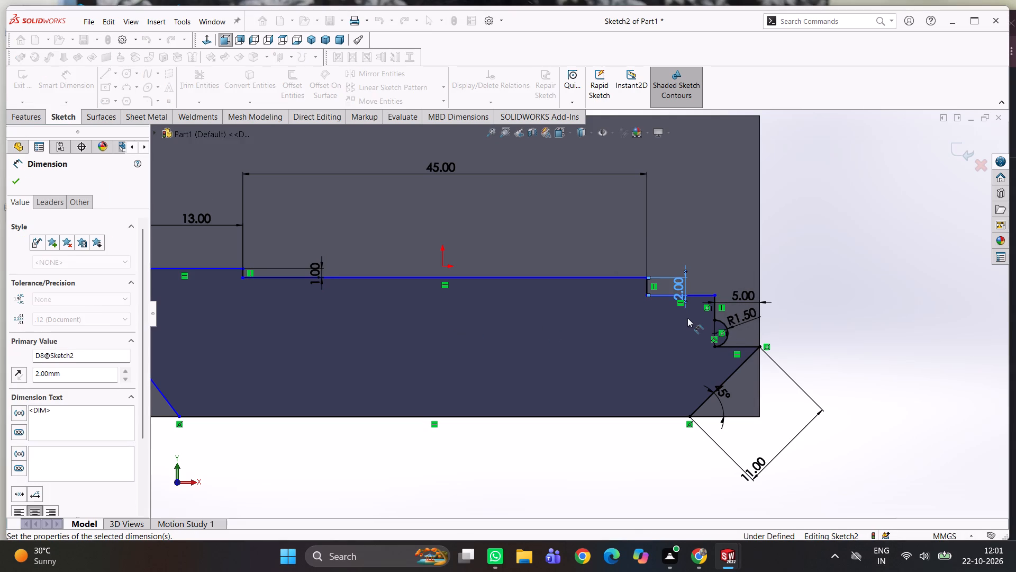
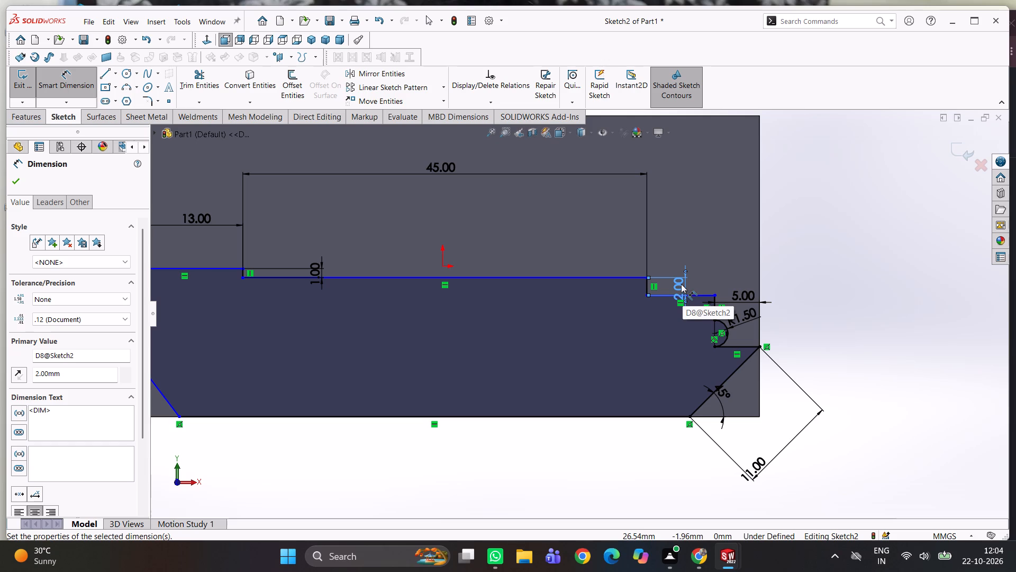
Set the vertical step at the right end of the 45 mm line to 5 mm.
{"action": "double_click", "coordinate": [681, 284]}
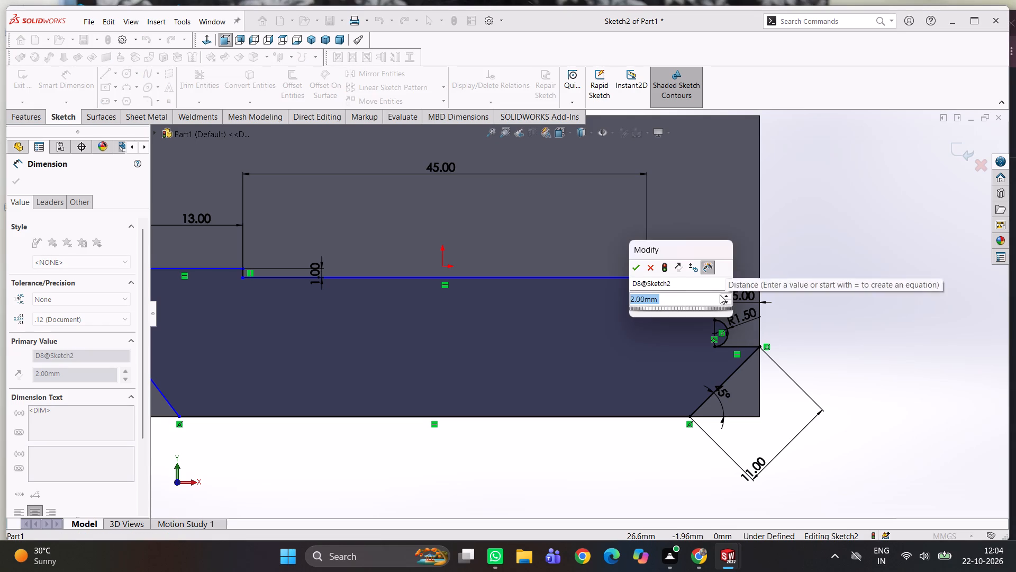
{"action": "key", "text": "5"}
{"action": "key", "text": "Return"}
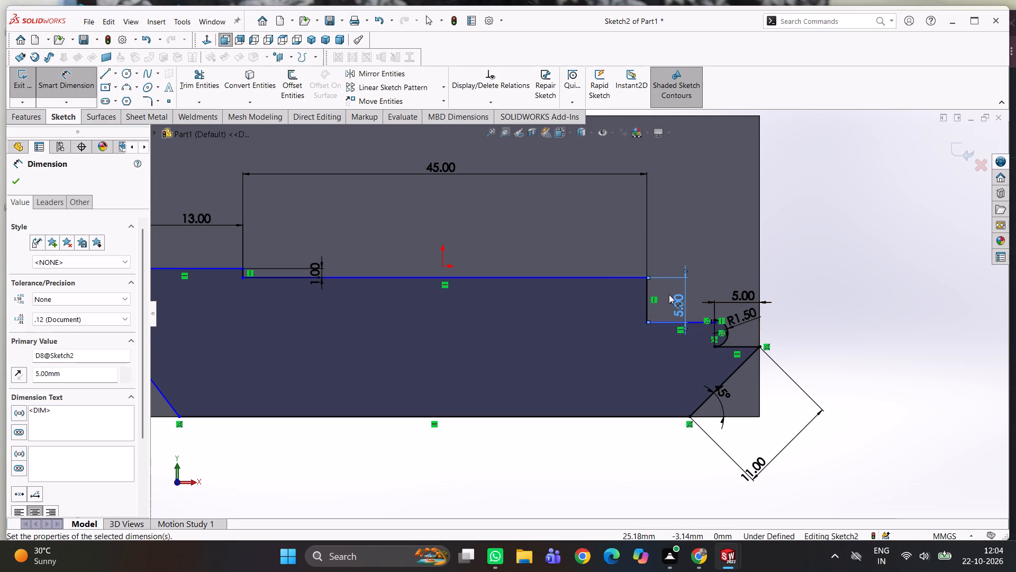
Set the vertical step at the right end of the 45 mm line to 4 mm.
{"action": "left_click", "coordinate": [677, 298]}
{"action": "left_click", "coordinate": [679, 298]}
{"action": "double_click", "coordinate": [682, 298]}
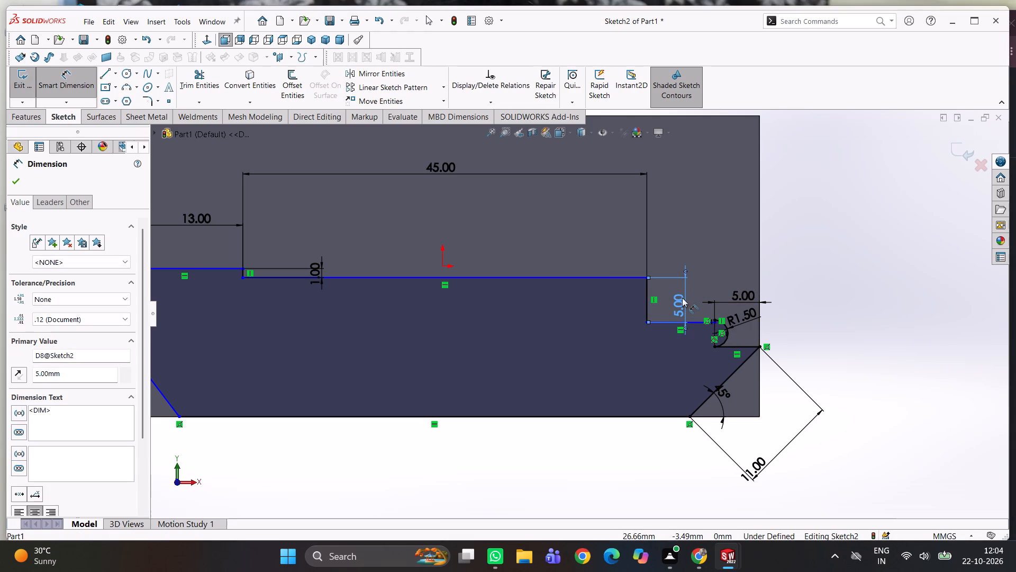
{"action": "key", "text": "4"}
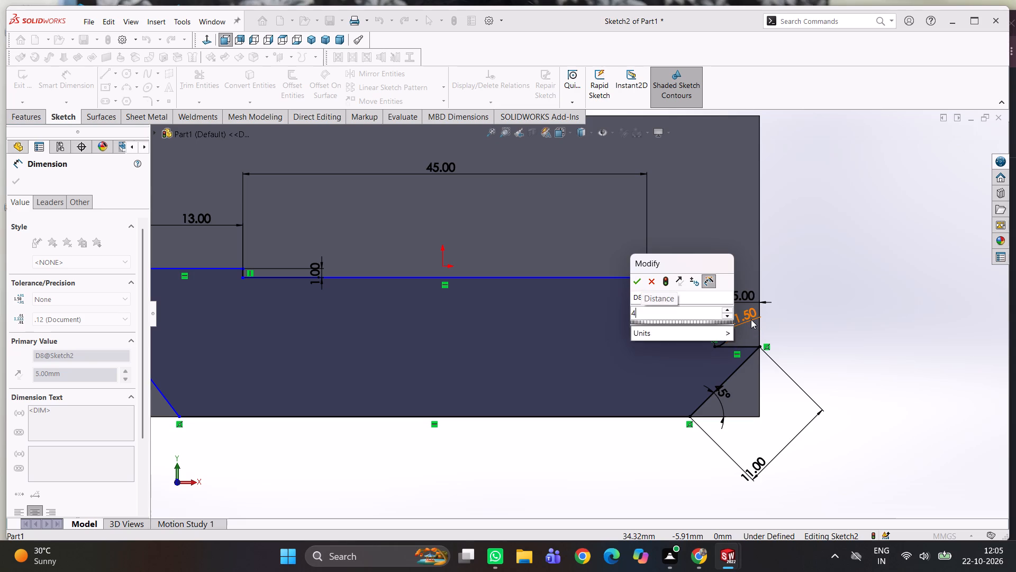
{"action": "key", "text": "Return"}
Dimension the short vertical line just above the small arc to 1 mm.
{"action": "scroll", "coordinate": [741, 323], "scroll_direction": "down", "scroll_amount": 3}
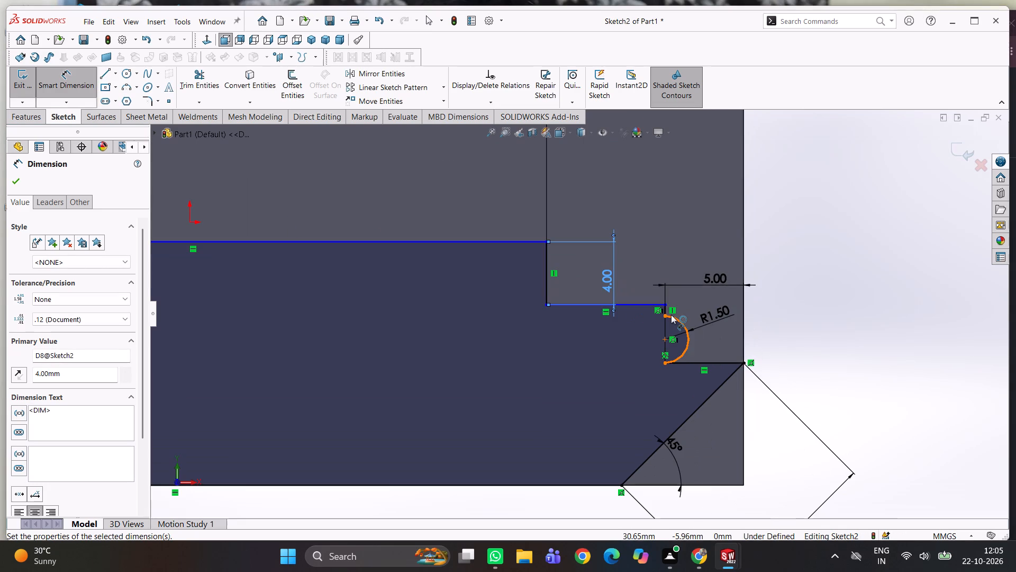
{"action": "left_click", "coordinate": [663, 309]}
{"action": "left_click", "coordinate": [694, 302]}
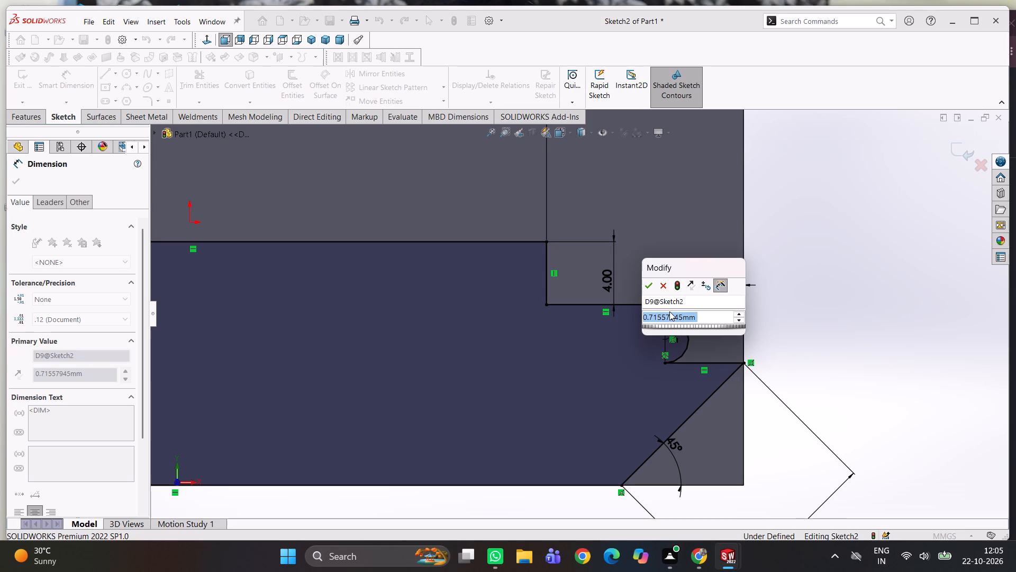
{"action": "key", "text": "Return"}
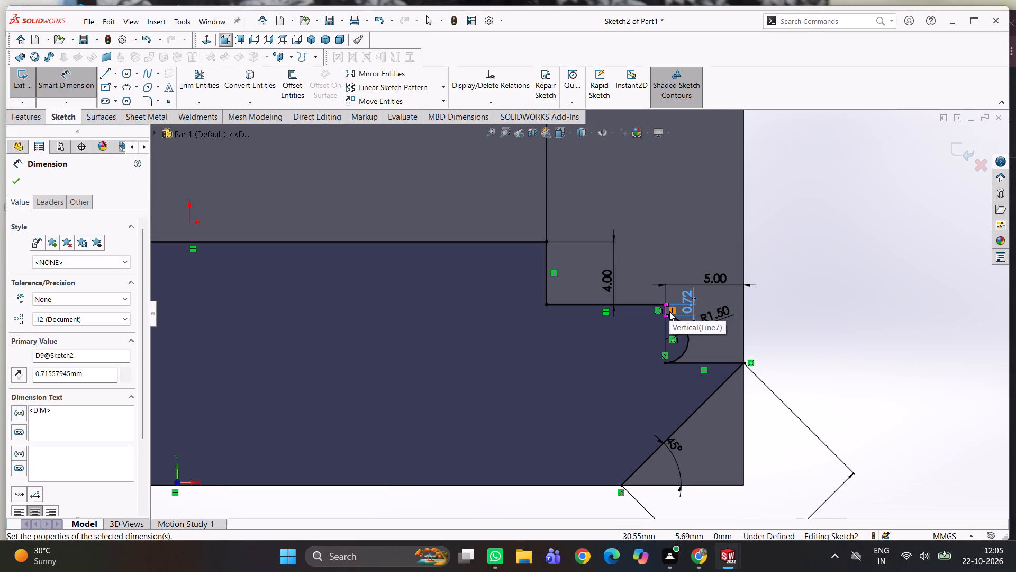
{"action": "double_click", "coordinate": [690, 307]}
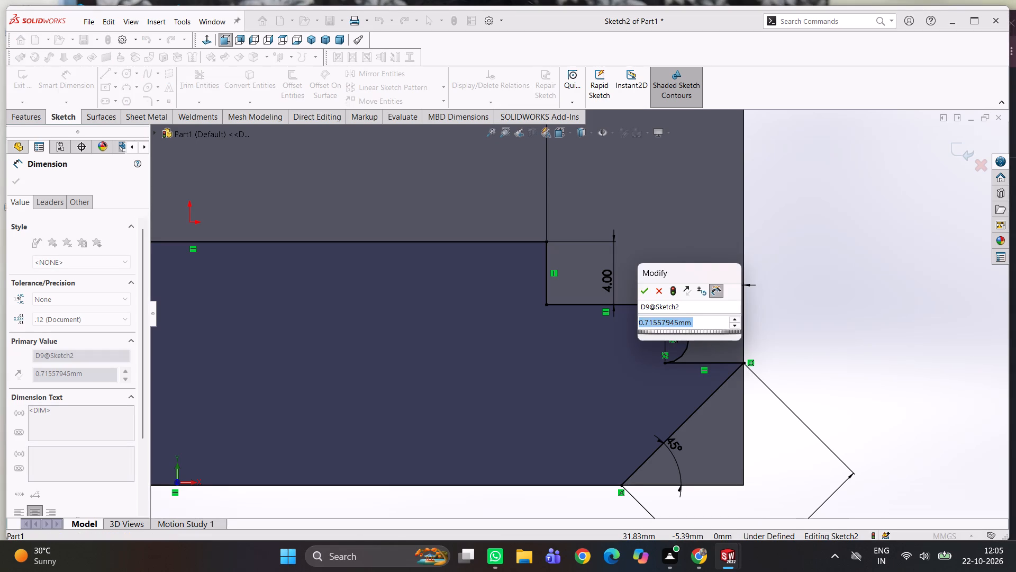
{"action": "key", "text": "1"}
{"action": "key", "text": "Return"}
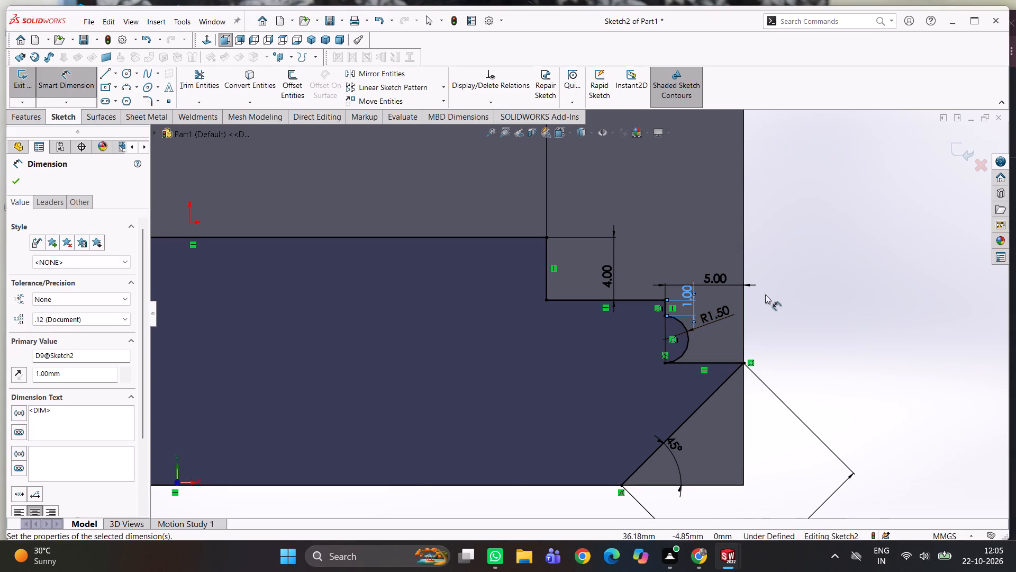
Dimension the horizontal distance between the endpoints of the left sloped line to 4 mm.
{"action": "scroll", "coordinate": [756, 292], "scroll_direction": "up", "scroll_amount": 4}
{"action": "scroll", "coordinate": [418, 343], "scroll_direction": "up", "scroll_amount": 2}
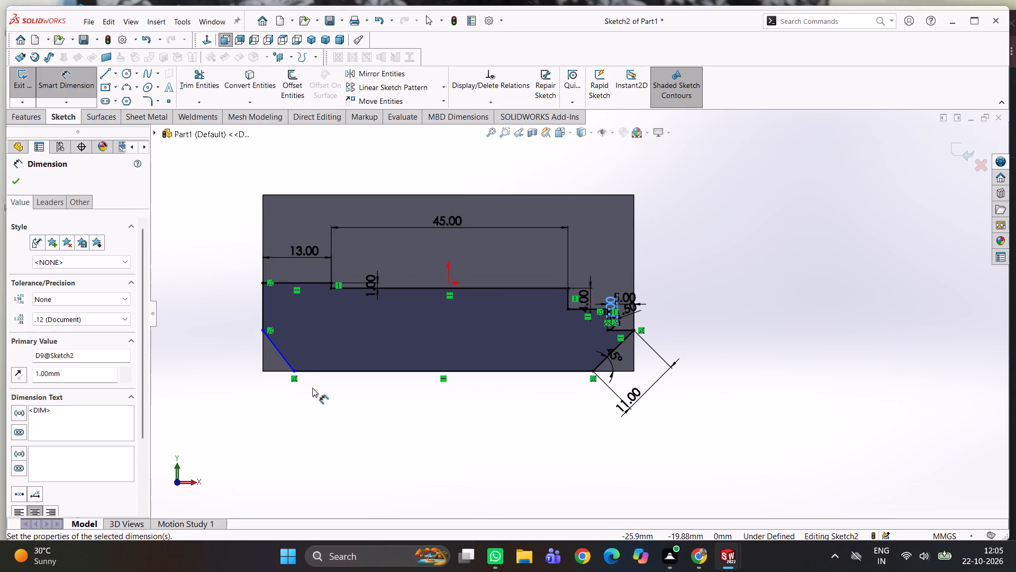
{"action": "left_click", "coordinate": [261, 329]}
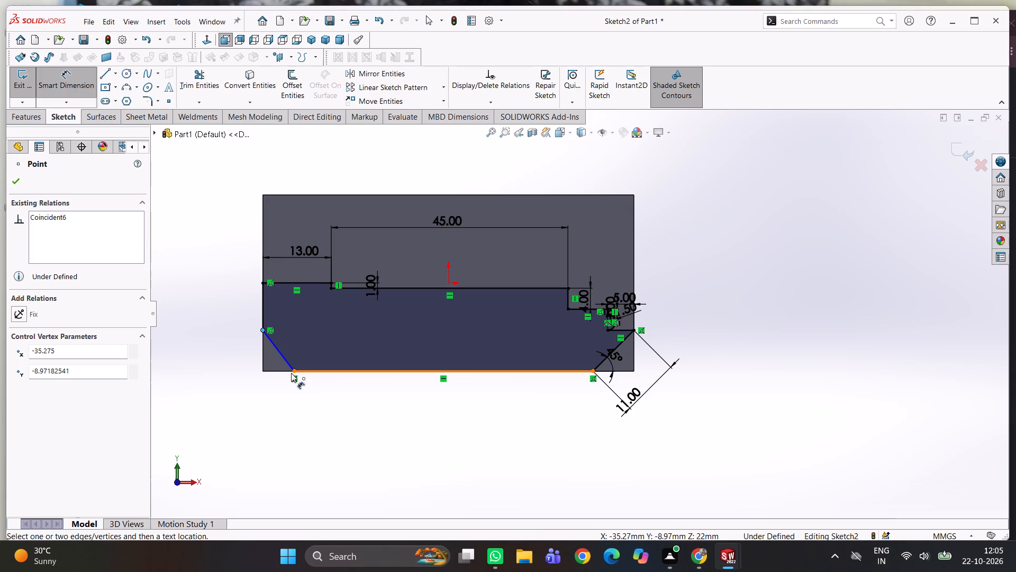
{"action": "left_click", "coordinate": [291, 373]}
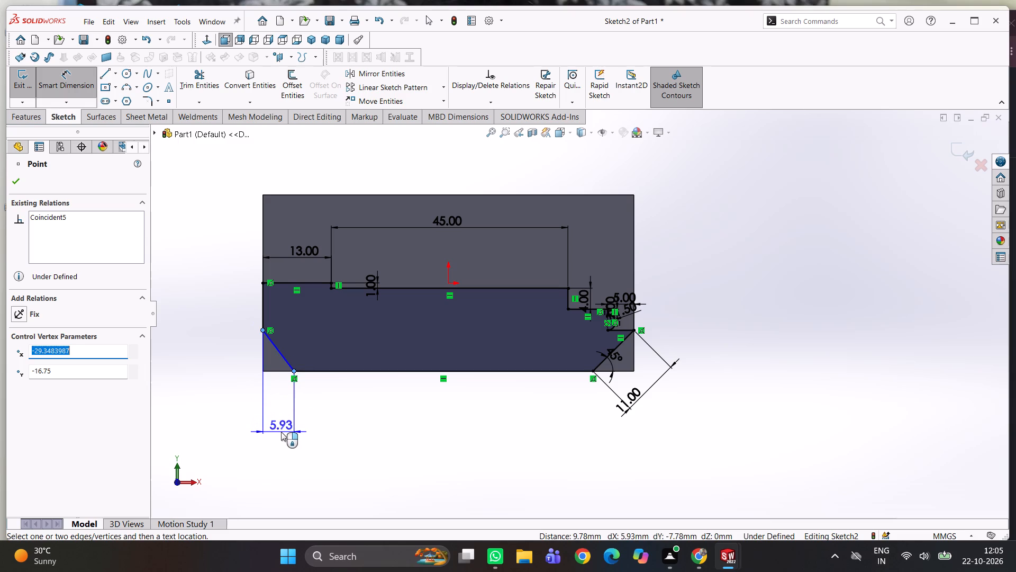
{"action": "left_click", "coordinate": [281, 432]}
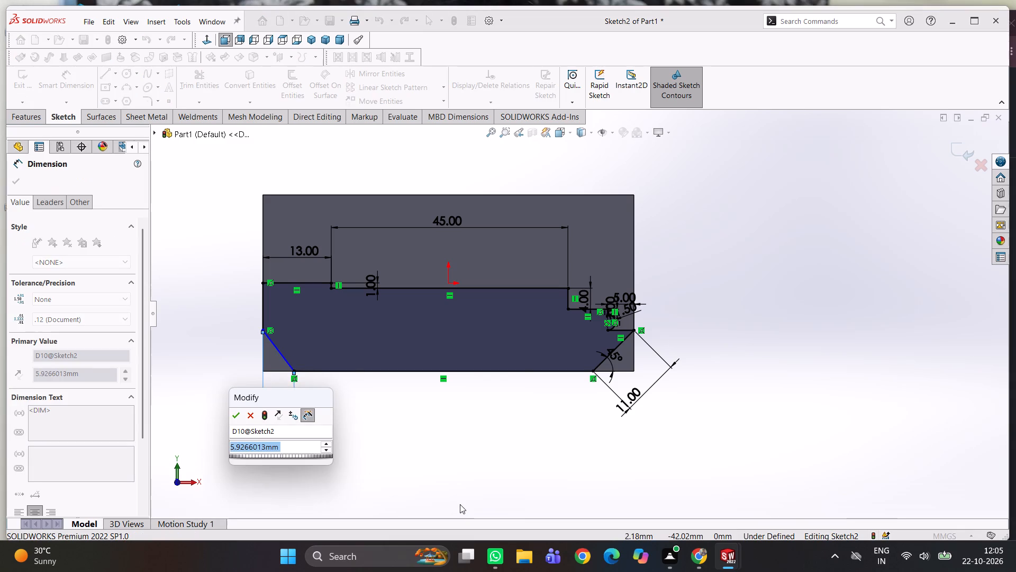
{"action": "key", "text": "4"}
{"action": "key", "text": "Return"}
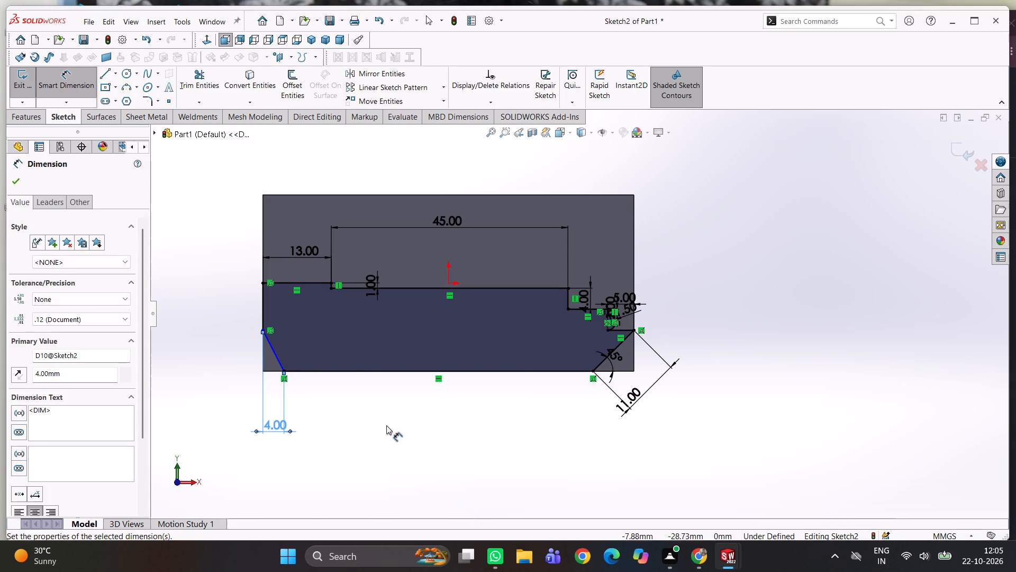
{"action": "left_click", "coordinate": [386, 425]}
Dimension the angle between the left sloped line and the block's bottom edge to 45°.
{"action": "left_click", "coordinate": [284, 372]}
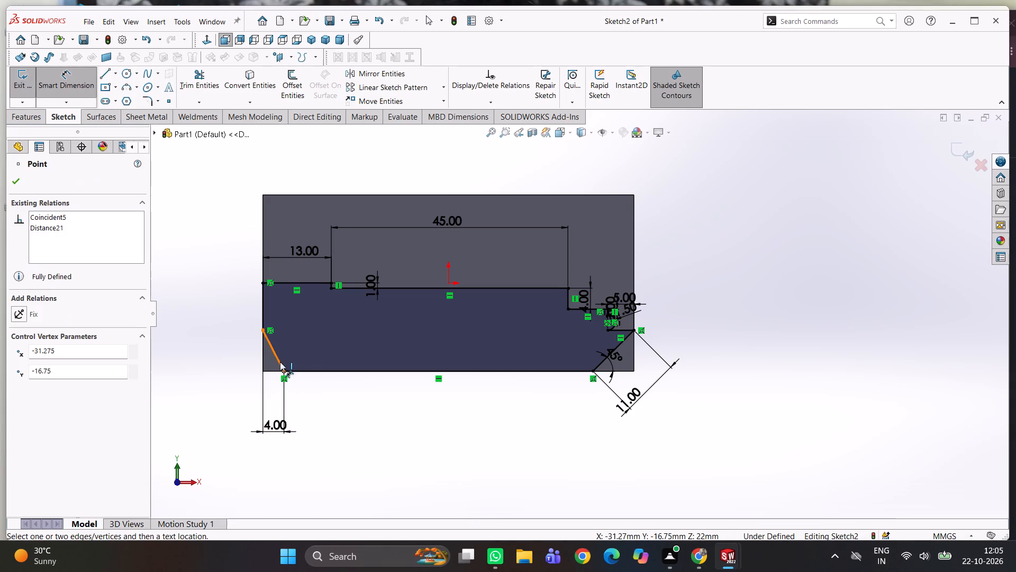
{"action": "left_click", "coordinate": [280, 361]}
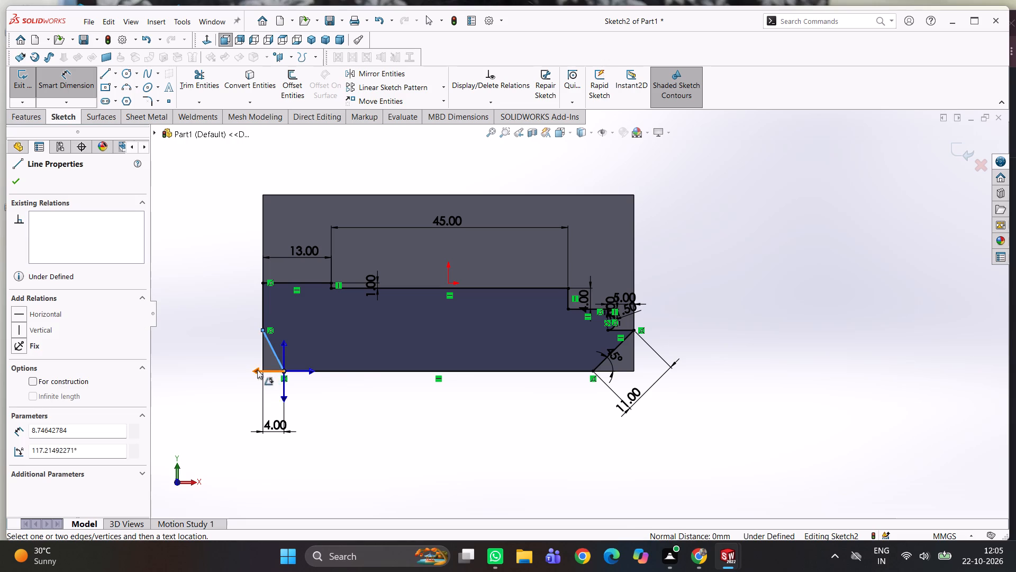
{"action": "left_click", "coordinate": [257, 370]}
{"action": "left_click", "coordinate": [276, 362]}
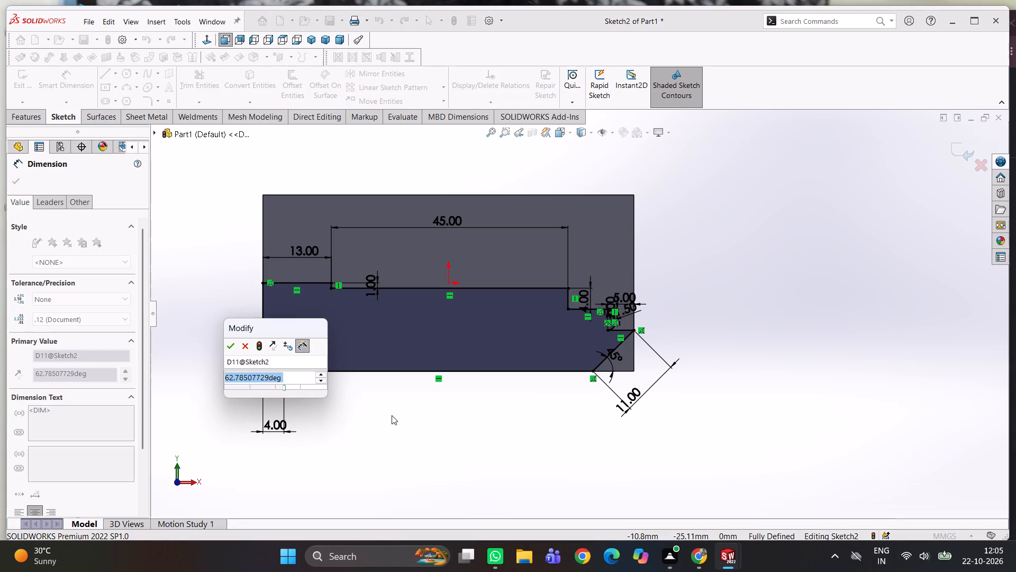
{"action": "key", "text": "1"}
{"action": "key", "text": "BackSpace"}
{"action": "type", "text": "45"}
{"action": "key", "text": "Return"}
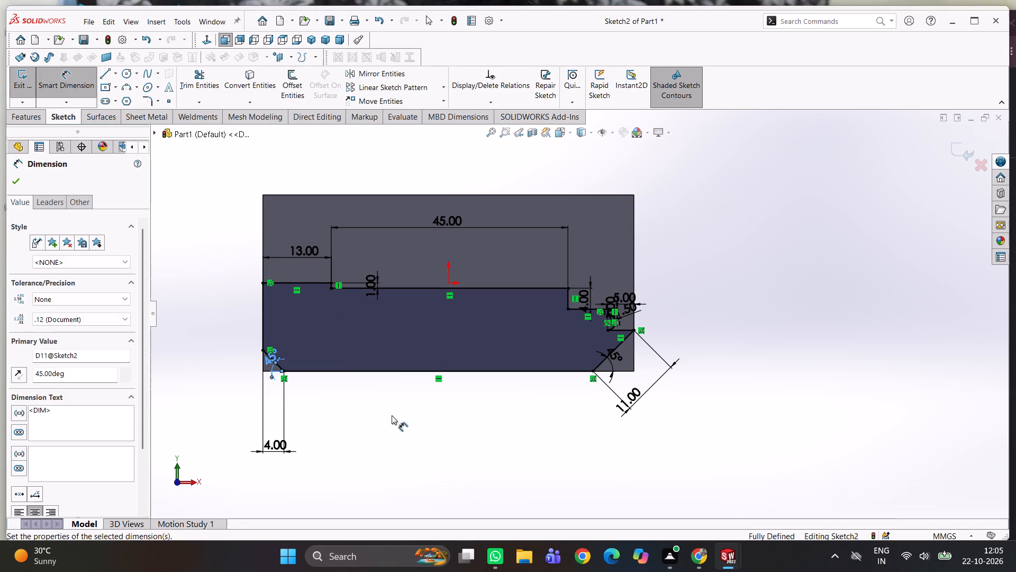
Set the left sloped line's angle to 60°.
{"action": "double_click", "coordinate": [269, 362]}
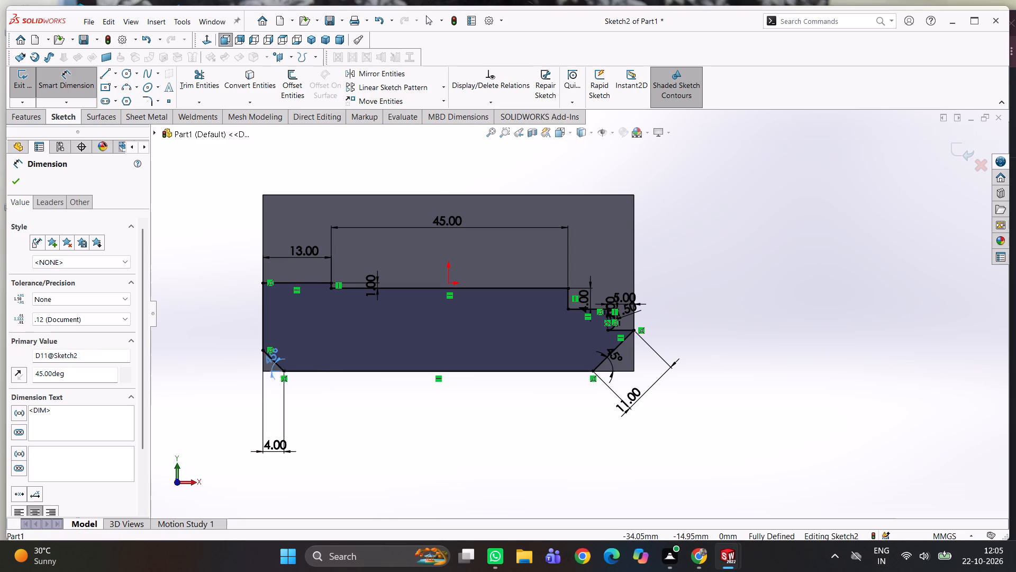
{"action": "type", "text": "60"}
{"action": "key", "text": "Return"}
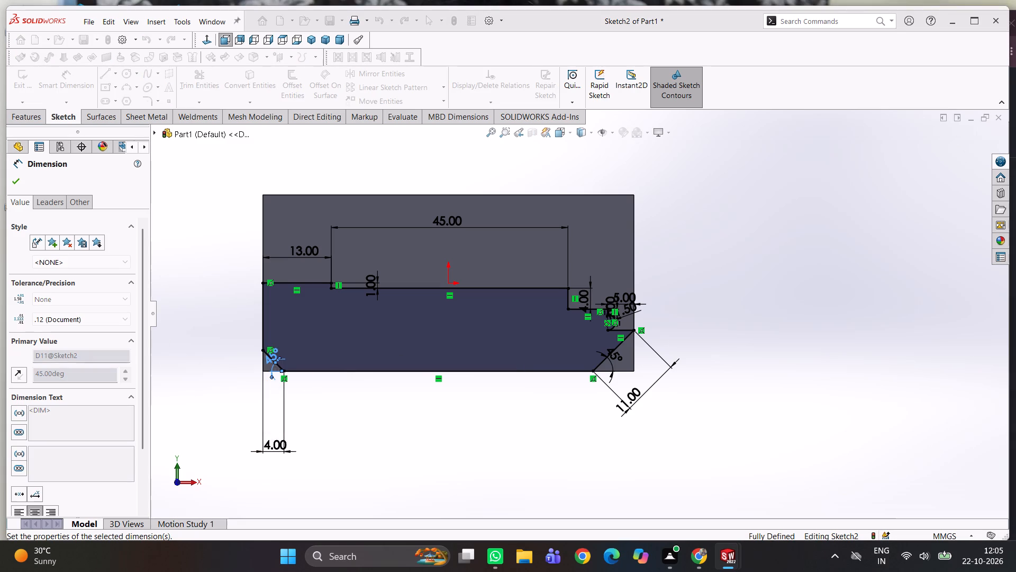
{"action": "left_click", "coordinate": [346, 414]}
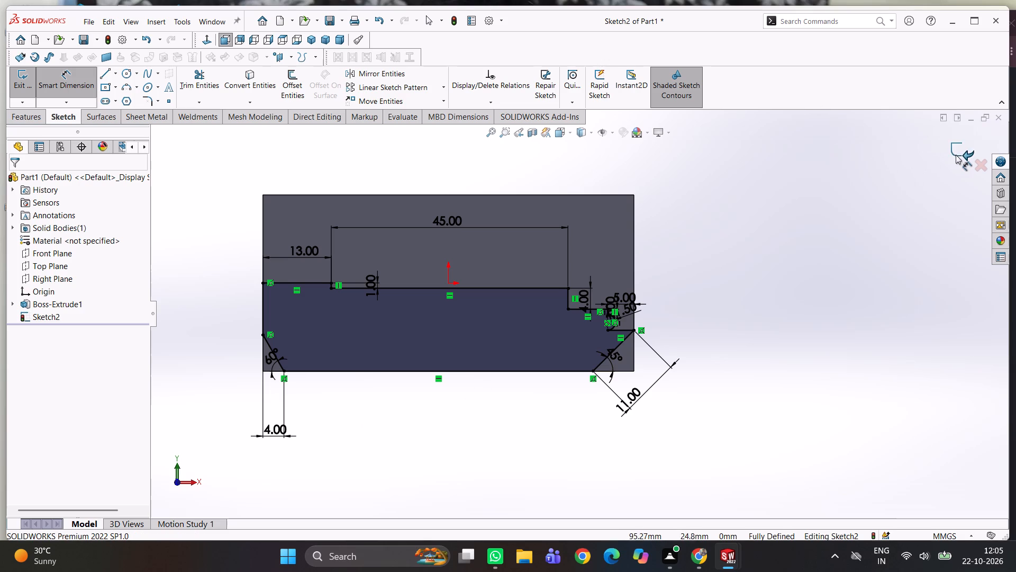
Close the profile sketch and set up a Mid Plane extruded cut from it with a depth of 20 mm.
{"action": "left_click", "coordinate": [23, 86]}
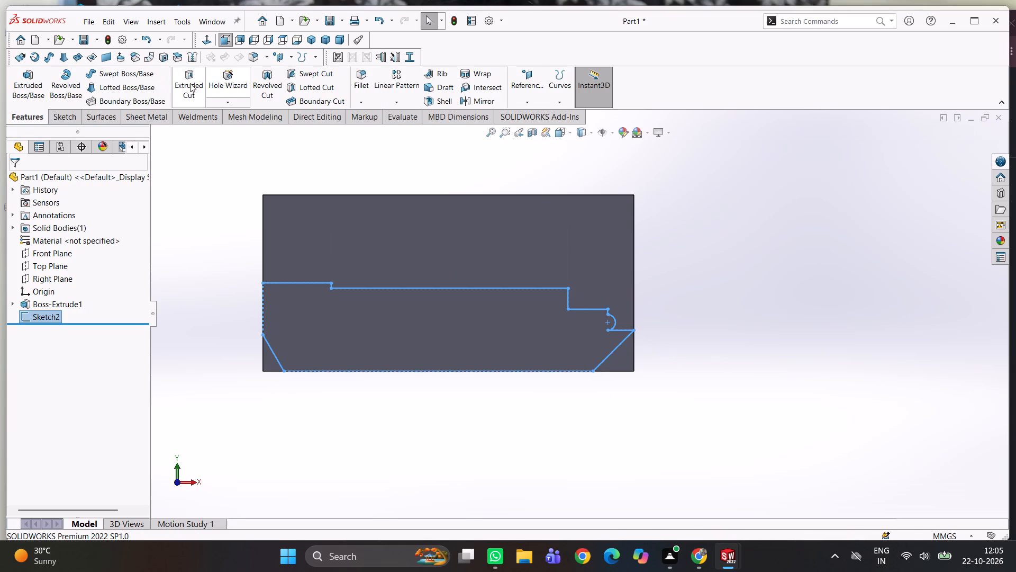
{"action": "left_click", "coordinate": [190, 83]}
{"action": "middle_click_drag", "start_coordinate": [488, 239], "coordinate": [490, 243]}
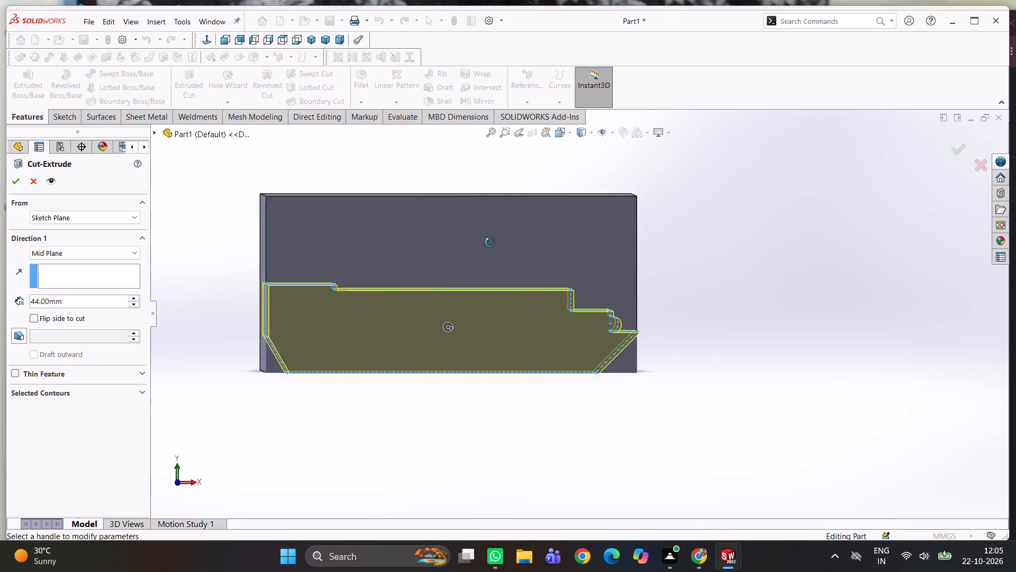
{"action": "middle_click_drag", "start_coordinate": [490, 243], "coordinate": [452, 280]}
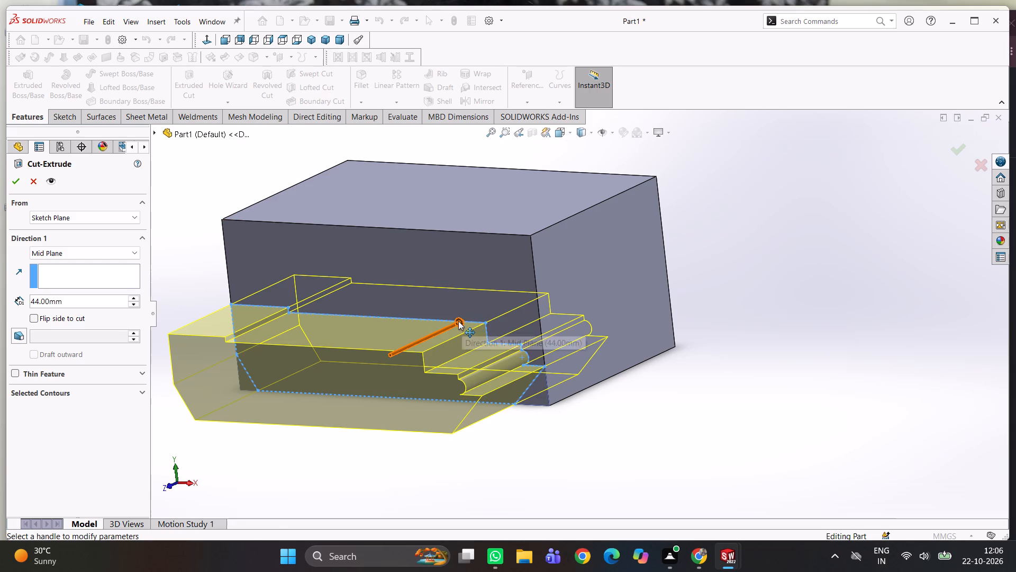
{"action": "left_click_drag", "start_coordinate": [458, 321], "coordinate": [479, 323]}
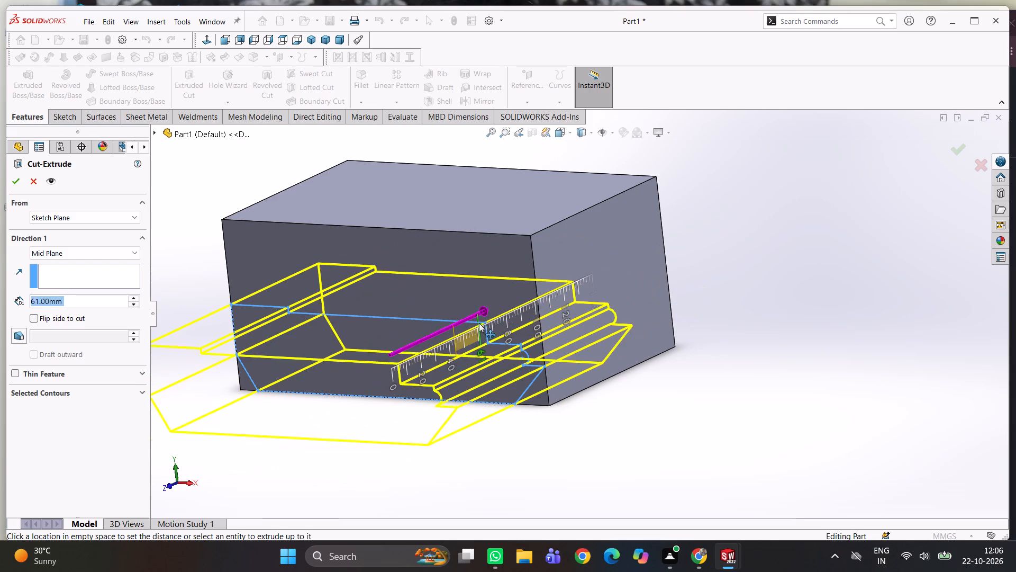
{"action": "left_click_drag", "start_coordinate": [479, 323], "coordinate": [421, 369]}
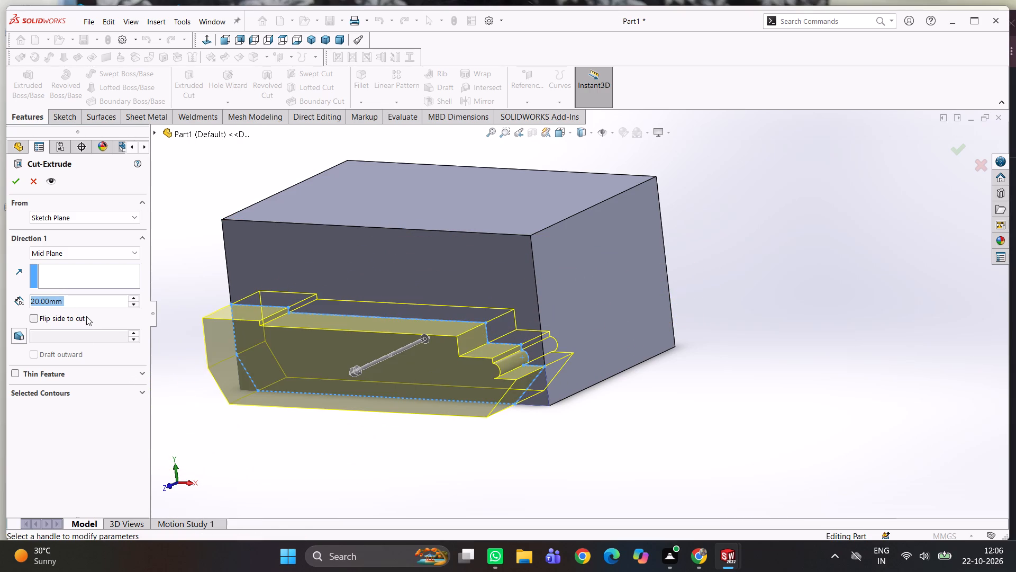
Set the Mid Plane cut's depth to 95 mm so it reaches past the far side of the block.
{"action": "scroll", "coordinate": [602, 435], "scroll_direction": "up", "scroll_amount": 2}
{"action": "middle_click_drag", "start_coordinate": [600, 432], "coordinate": [639, 397]}
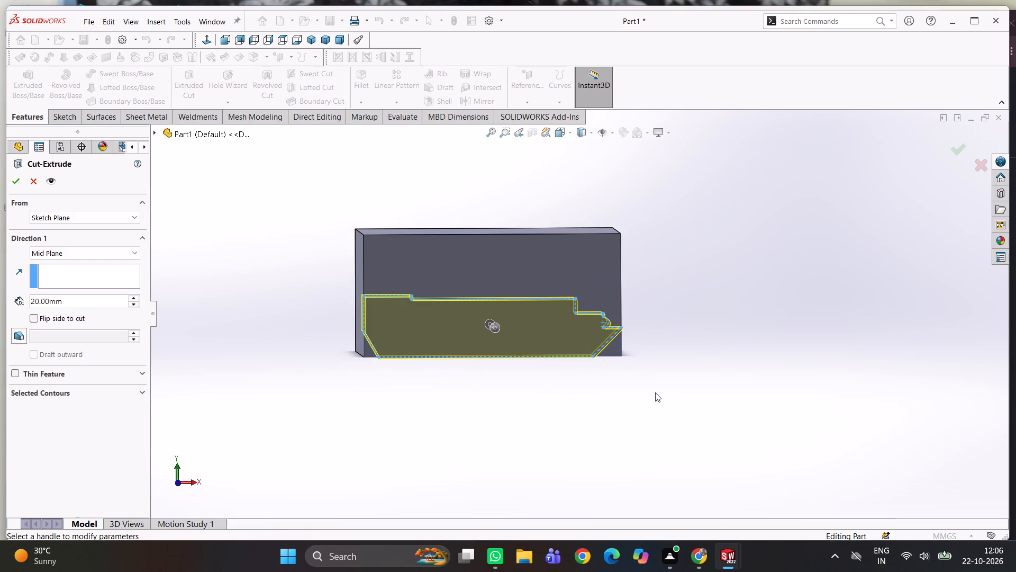
{"action": "middle_click_drag", "start_coordinate": [361, 398], "coordinate": [447, 431]}
{"action": "scroll", "coordinate": [456, 412], "scroll_direction": "down", "scroll_amount": 1}
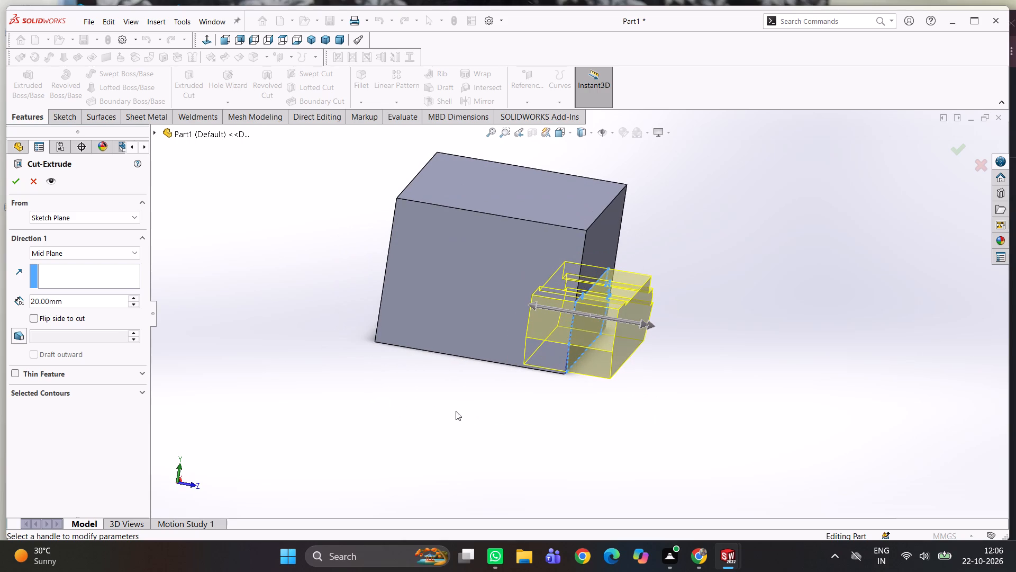
{"action": "left_click_drag", "start_coordinate": [532, 307], "coordinate": [492, 311]}
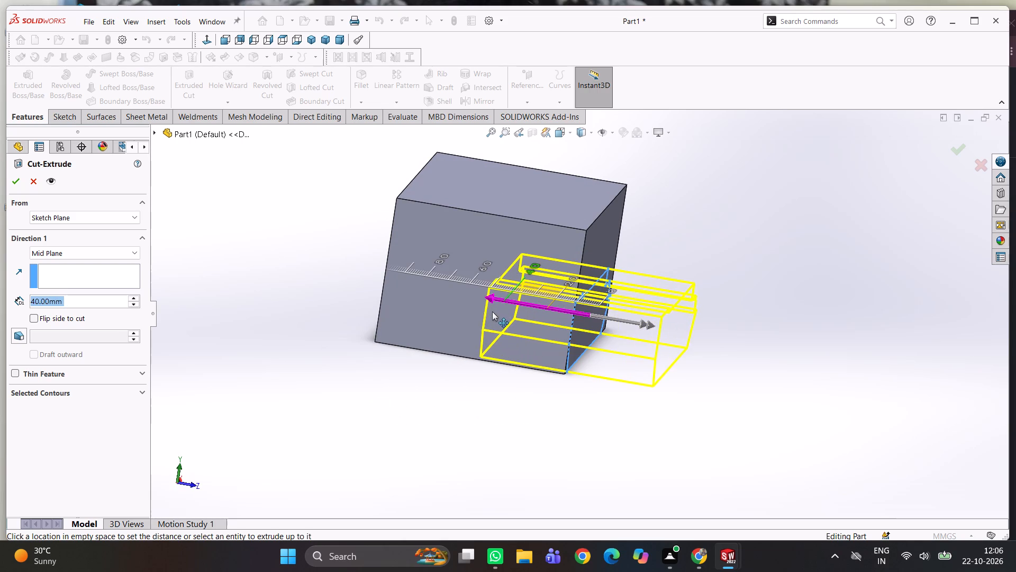
{"action": "left_click_drag", "start_coordinate": [492, 311], "coordinate": [356, 314]}
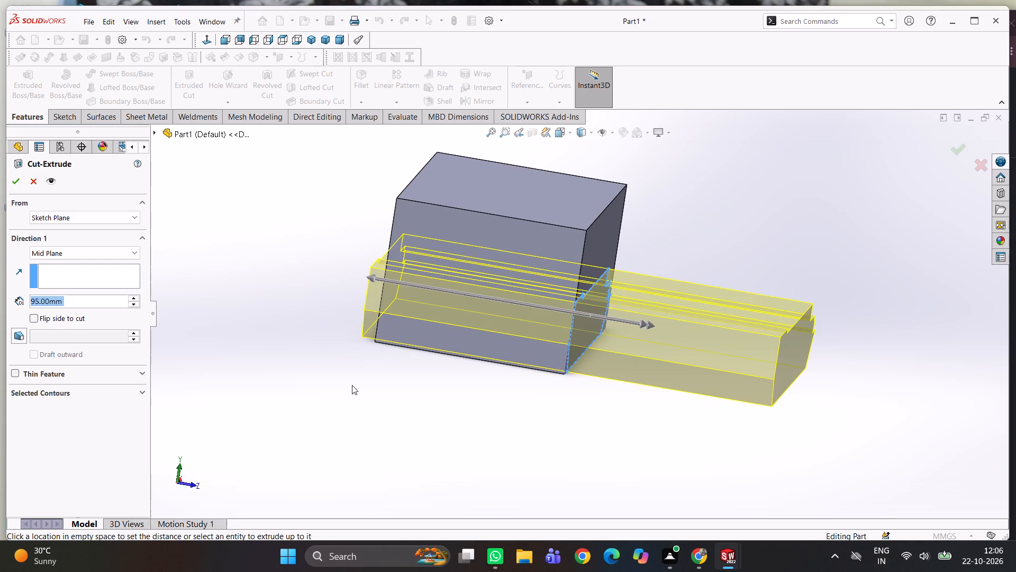
{"action": "left_click", "coordinate": [343, 378]}
Examine the Mid Plane cut preview against the block from several angles.
{"action": "scroll", "coordinate": [426, 376], "scroll_direction": "up", "scroll_amount": 3}
{"action": "middle_click_drag", "start_coordinate": [463, 372], "coordinate": [409, 357]}
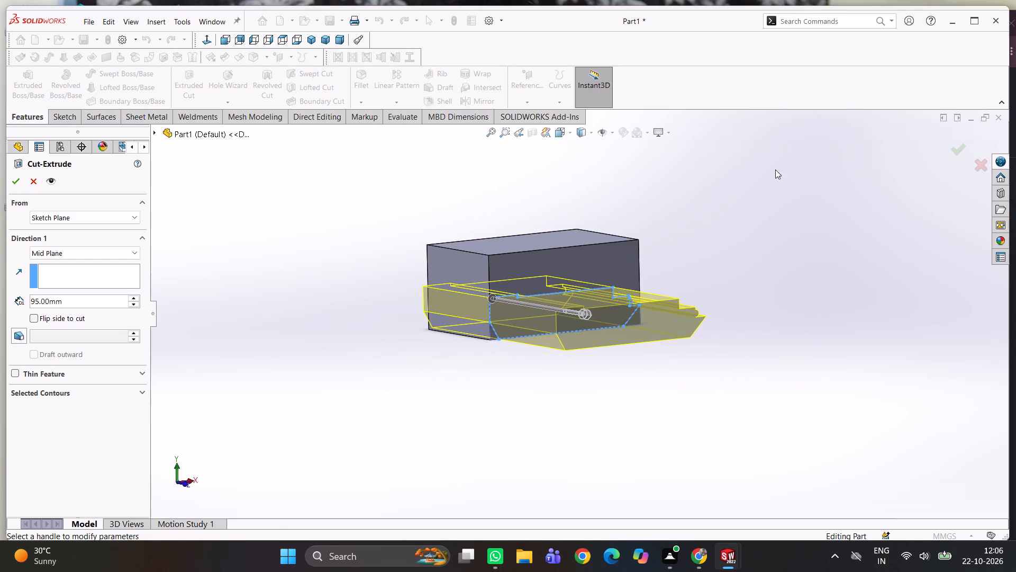
{"action": "left_click", "coordinate": [686, 228]}
{"action": "scroll", "coordinate": [765, 303], "scroll_direction": "up", "scroll_amount": 2}
{"action": "middle_click_drag", "start_coordinate": [721, 305], "coordinate": [685, 413]}
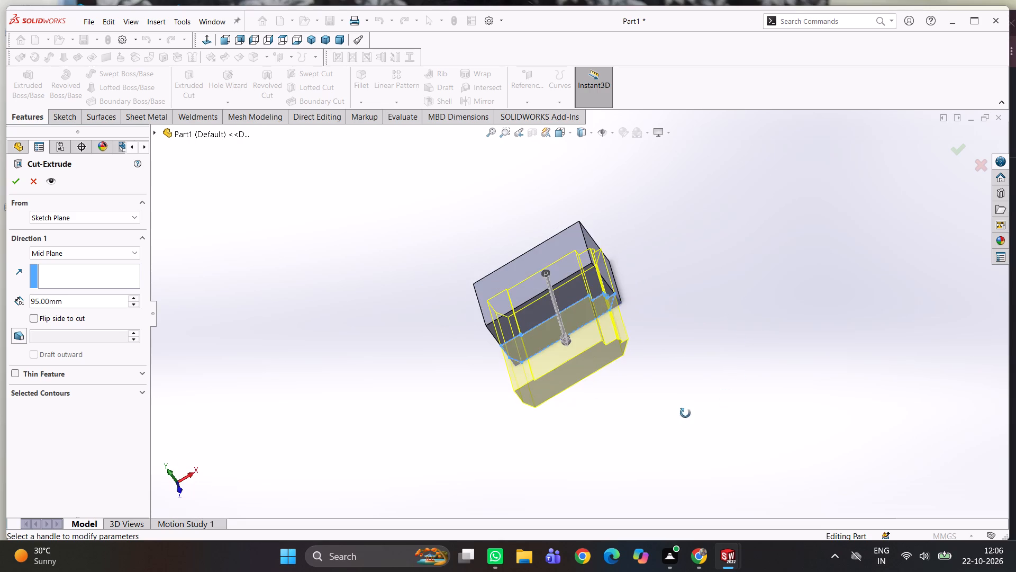
{"action": "middle_click_drag", "start_coordinate": [685, 413], "coordinate": [685, 414]}
{"action": "scroll", "coordinate": [692, 335], "scroll_direction": "down", "scroll_amount": 1}
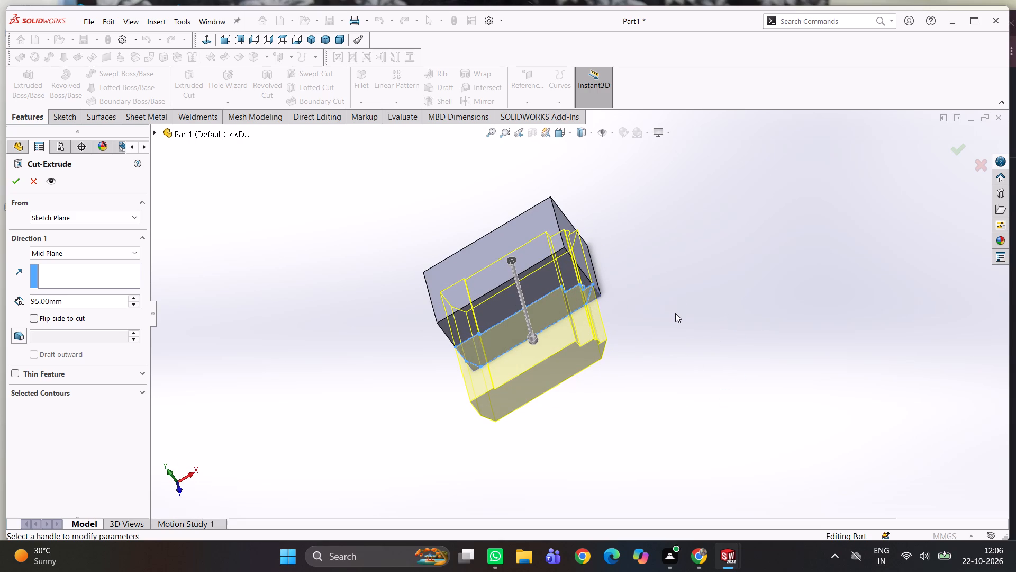
{"action": "left_click_drag", "start_coordinate": [538, 344], "coordinate": [525, 296]}
{"action": "left_click", "coordinate": [710, 307]}
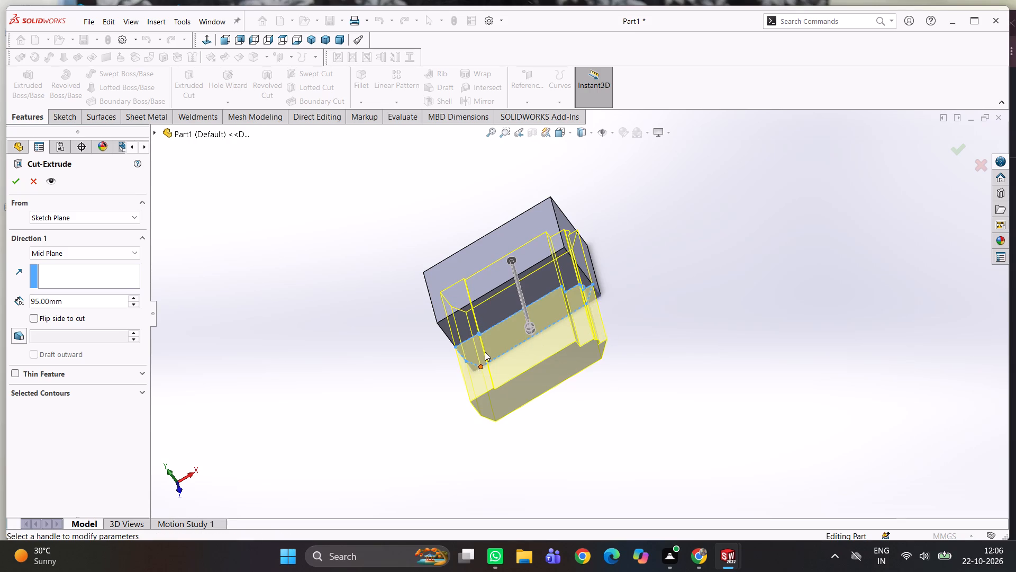
{"action": "middle_click_drag", "start_coordinate": [414, 348], "coordinate": [488, 359]}
{"action": "left_click", "coordinate": [444, 367]}
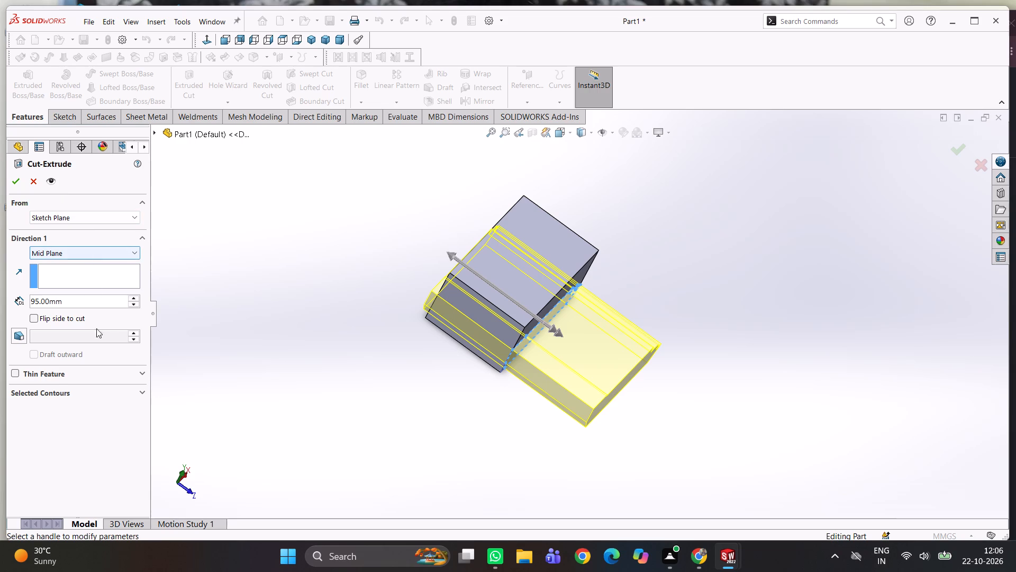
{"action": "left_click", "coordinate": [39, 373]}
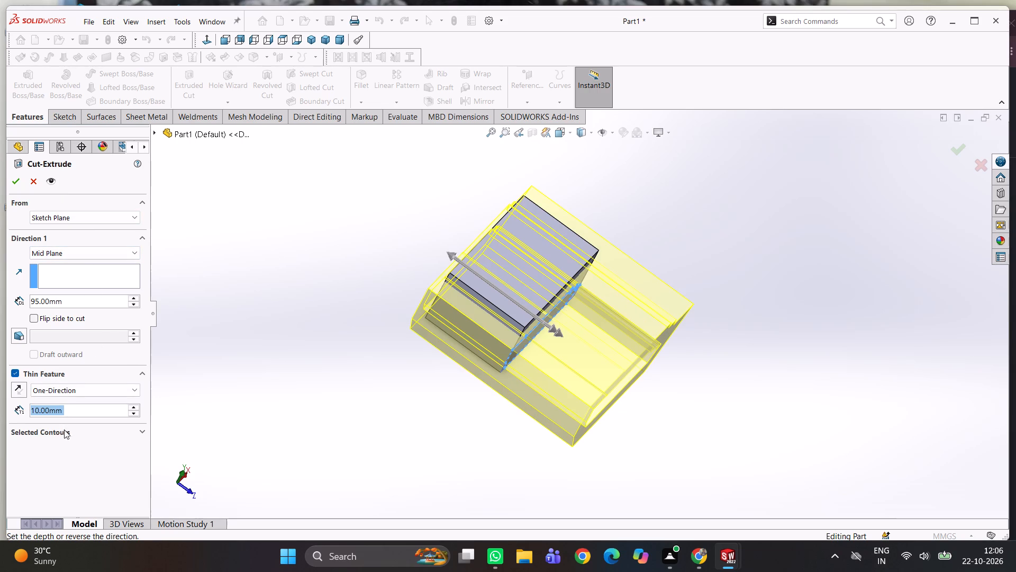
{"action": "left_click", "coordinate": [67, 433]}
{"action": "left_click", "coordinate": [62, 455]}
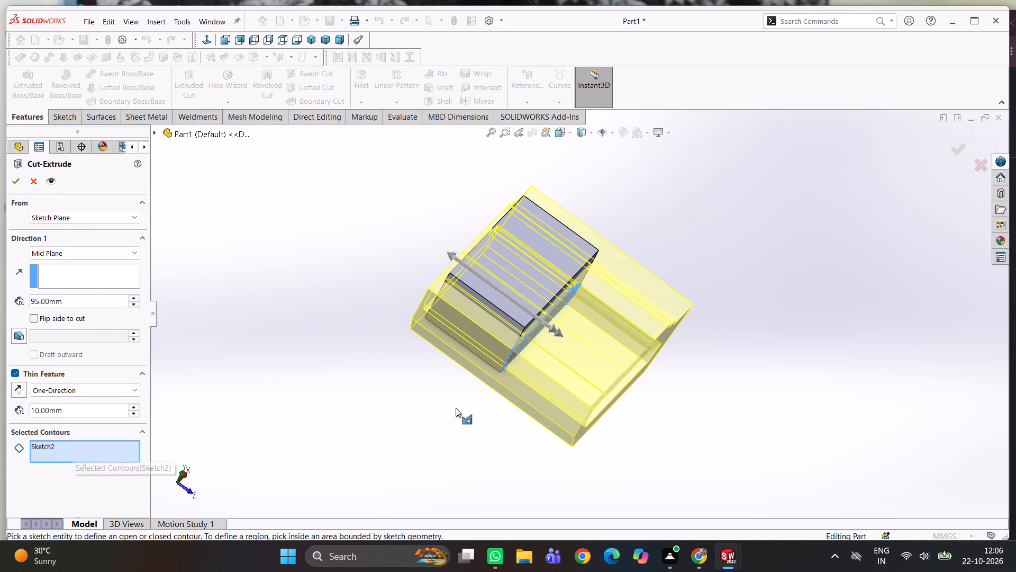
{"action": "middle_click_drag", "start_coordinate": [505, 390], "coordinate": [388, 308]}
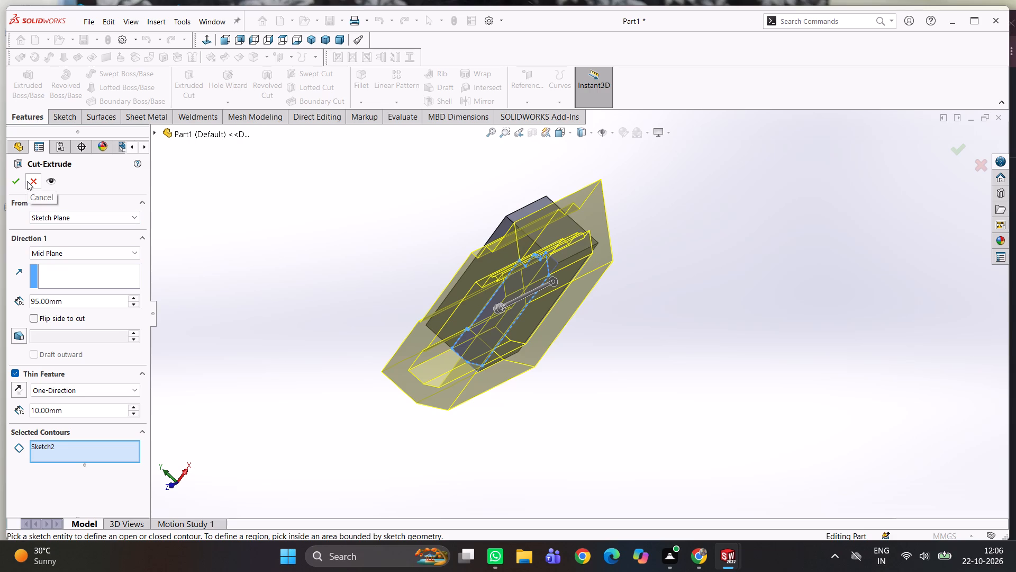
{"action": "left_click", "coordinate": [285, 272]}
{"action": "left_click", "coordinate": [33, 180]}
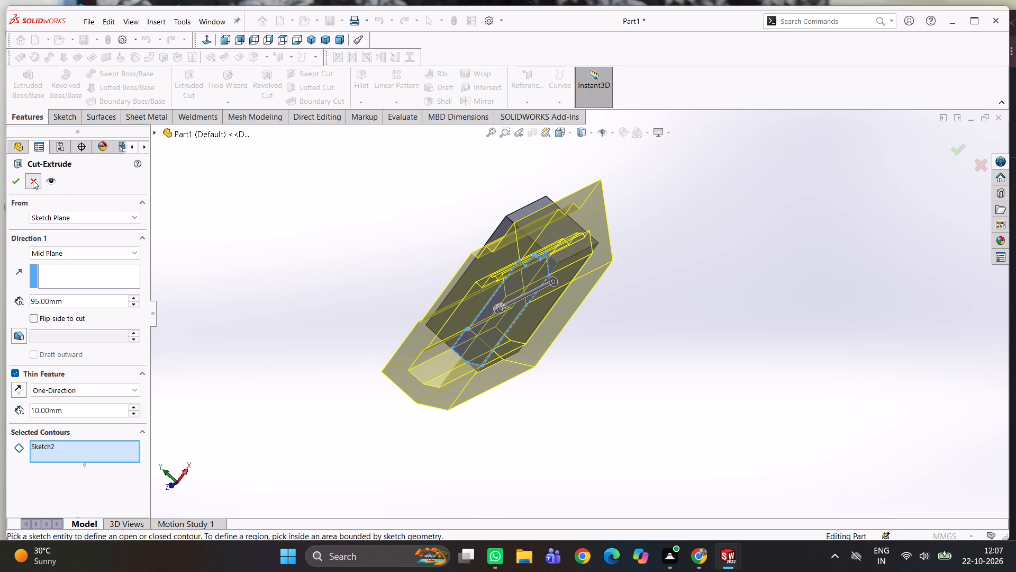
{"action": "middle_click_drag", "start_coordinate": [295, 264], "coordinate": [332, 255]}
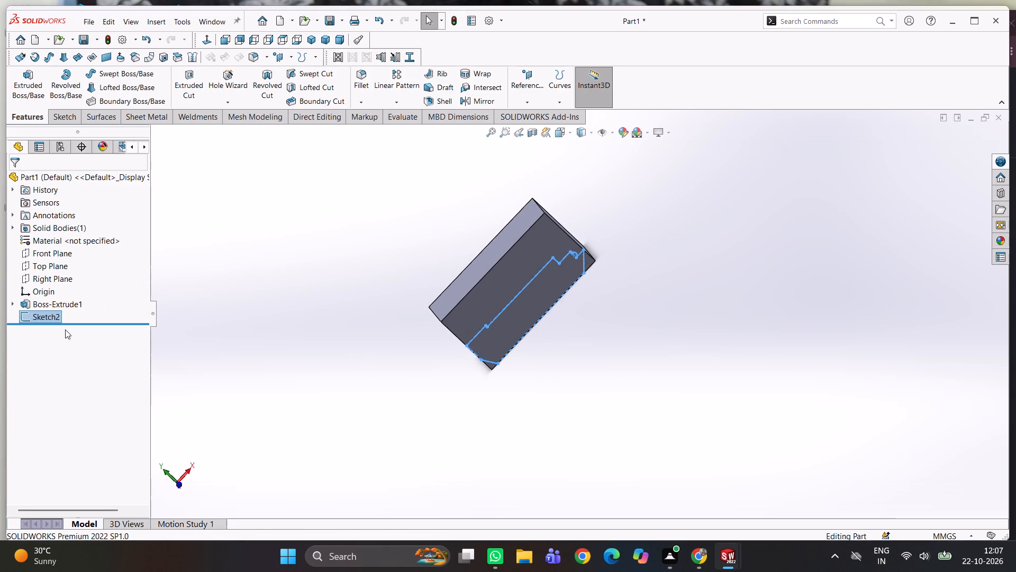
Inspect the side profile sketch and the base block's extrusion settings.
{"action": "left_click_drag", "start_coordinate": [56, 320], "coordinate": [51, 321]}
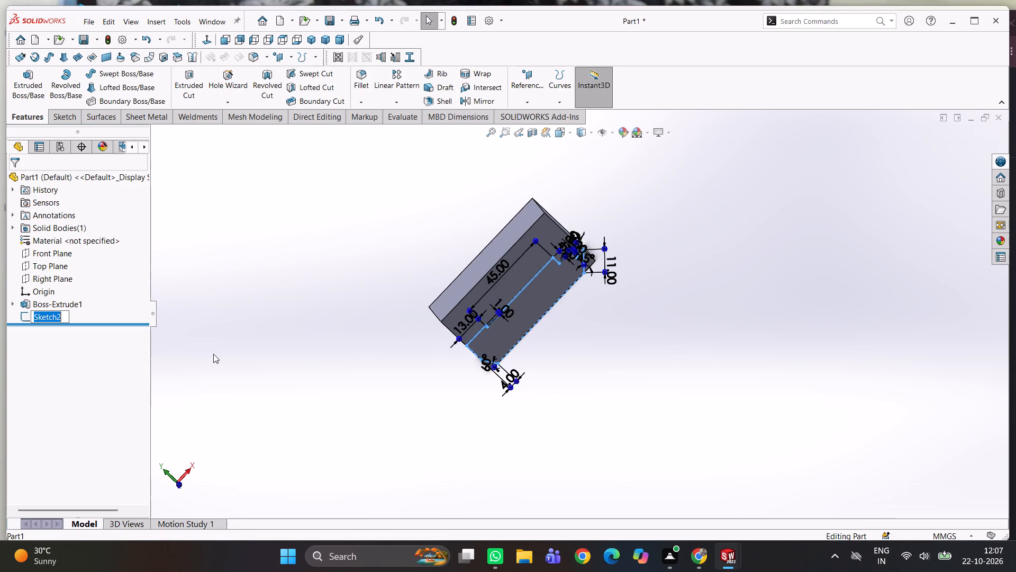
{"action": "left_click", "coordinate": [289, 318]}
{"action": "middle_click_drag", "start_coordinate": [524, 415], "coordinate": [515, 382]}
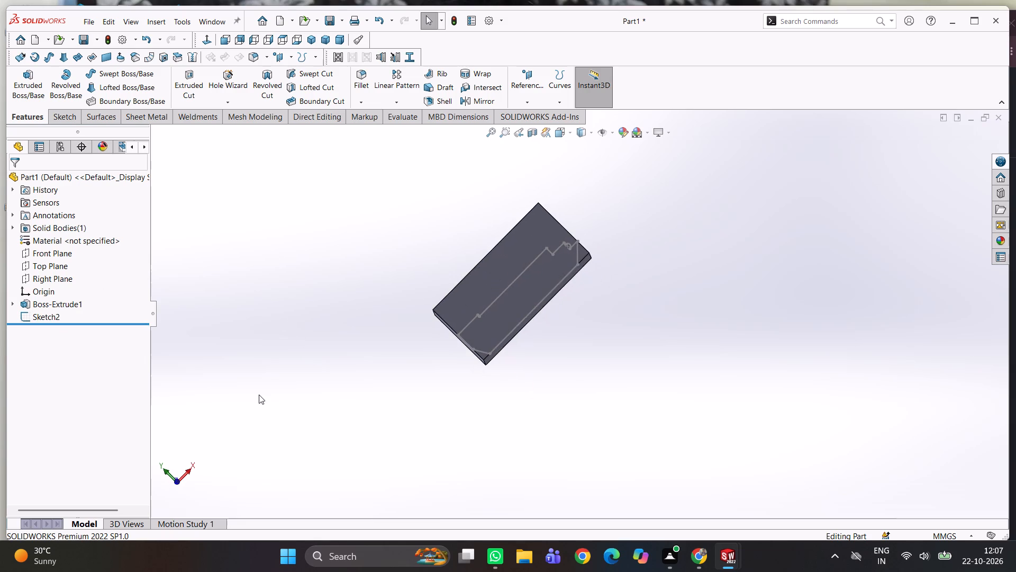
{"action": "left_click", "coordinate": [55, 312]}
{"action": "left_click", "coordinate": [70, 337]}
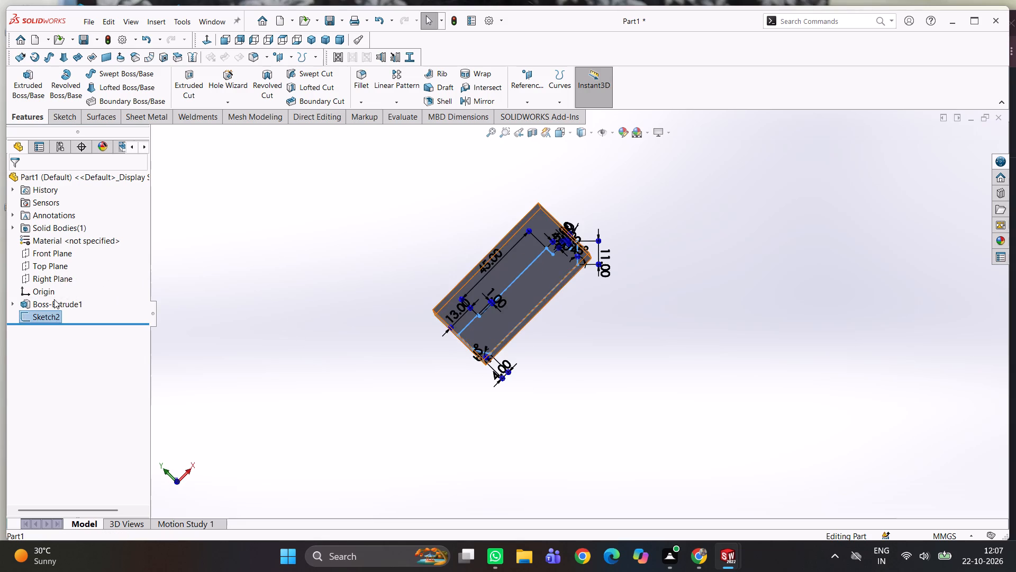
{"action": "left_click", "coordinate": [54, 299]}
{"action": "left_click", "coordinate": [132, 358]}
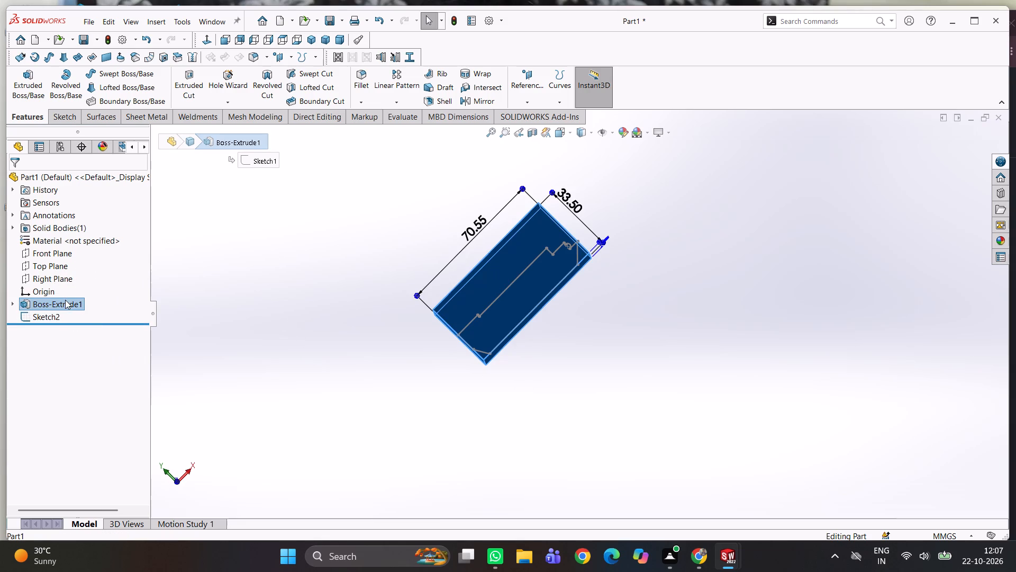
{"action": "right_click", "coordinate": [65, 300]}
{"action": "left_click", "coordinate": [70, 271]}
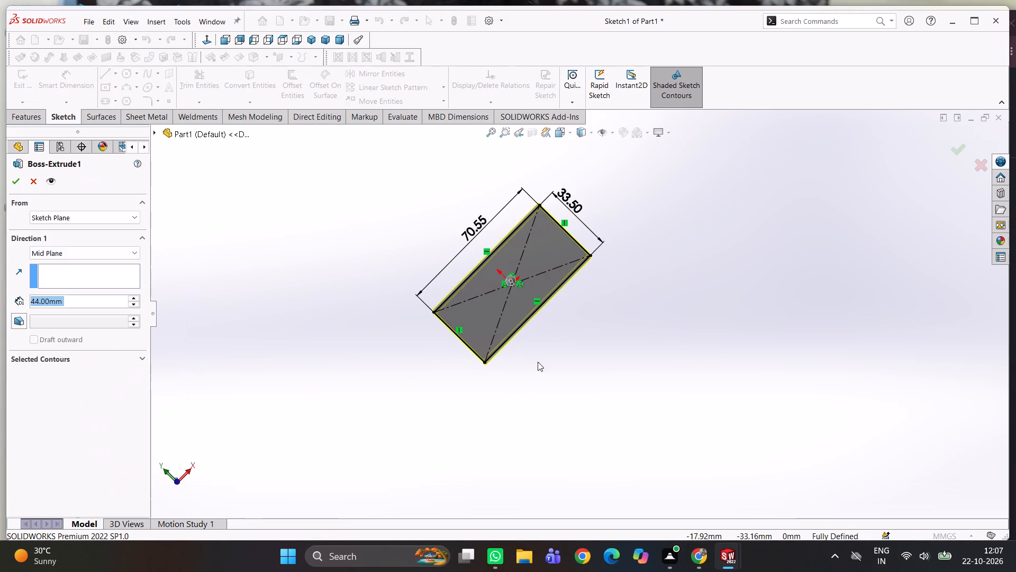
{"action": "middle_click_drag", "start_coordinate": [538, 362], "coordinate": [581, 411]}
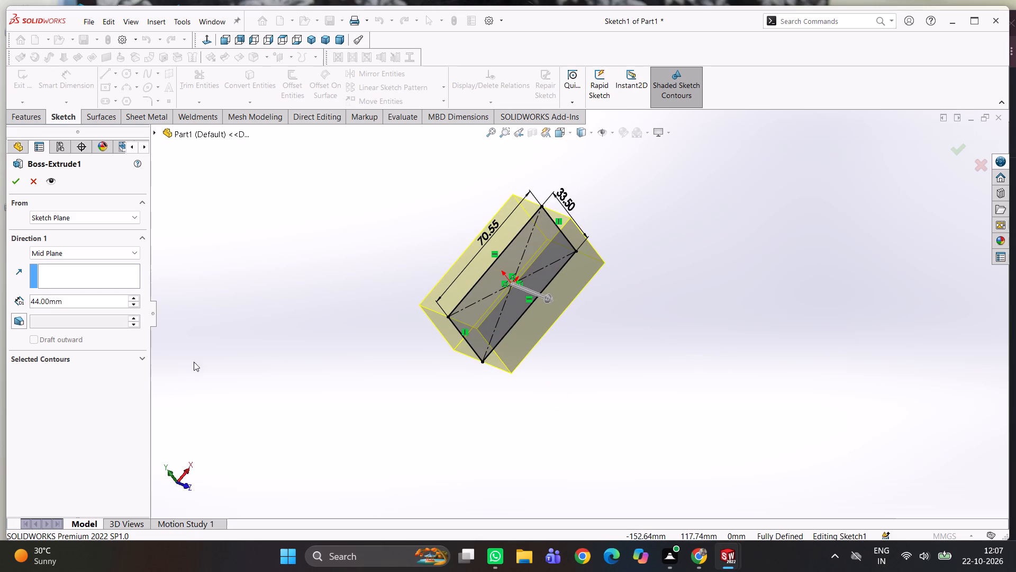
{"action": "left_click", "coordinate": [30, 176]}
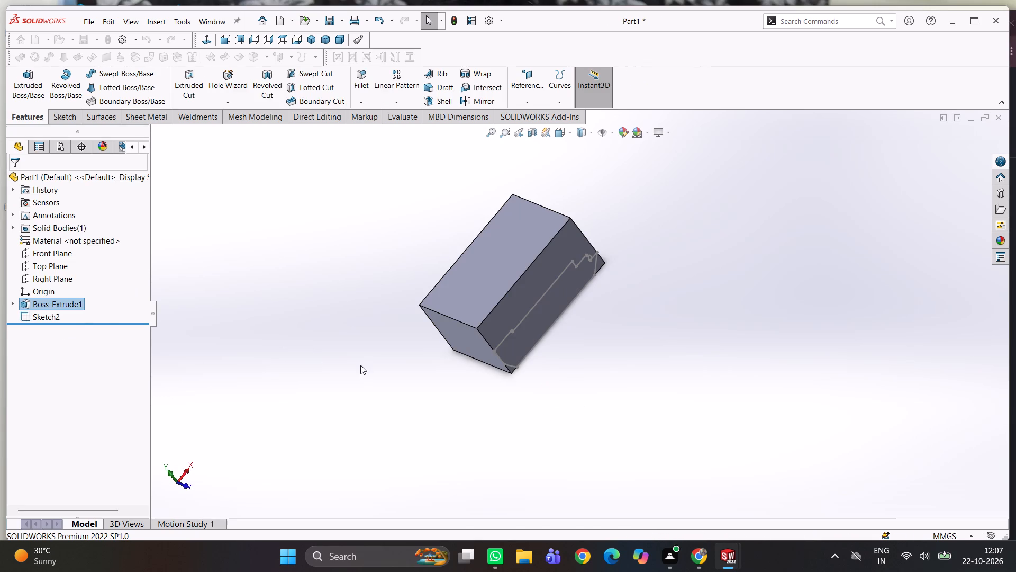
Start an extruded cut from the side profile sketch, replacing its contour with the large region above the profile and the two lower corner regions.
{"action": "left_click", "coordinate": [59, 323]}
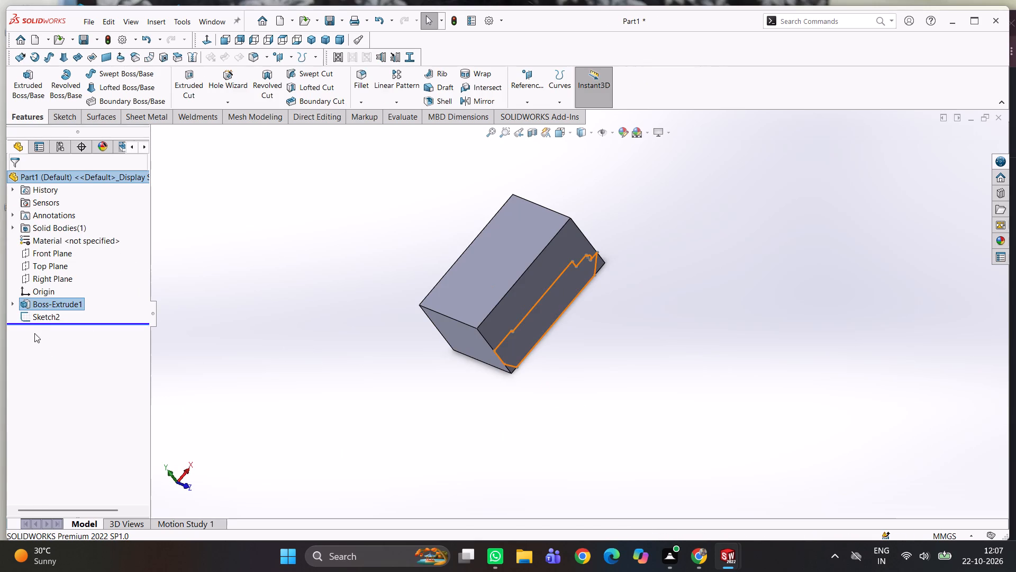
{"action": "left_click", "coordinate": [37, 317]}
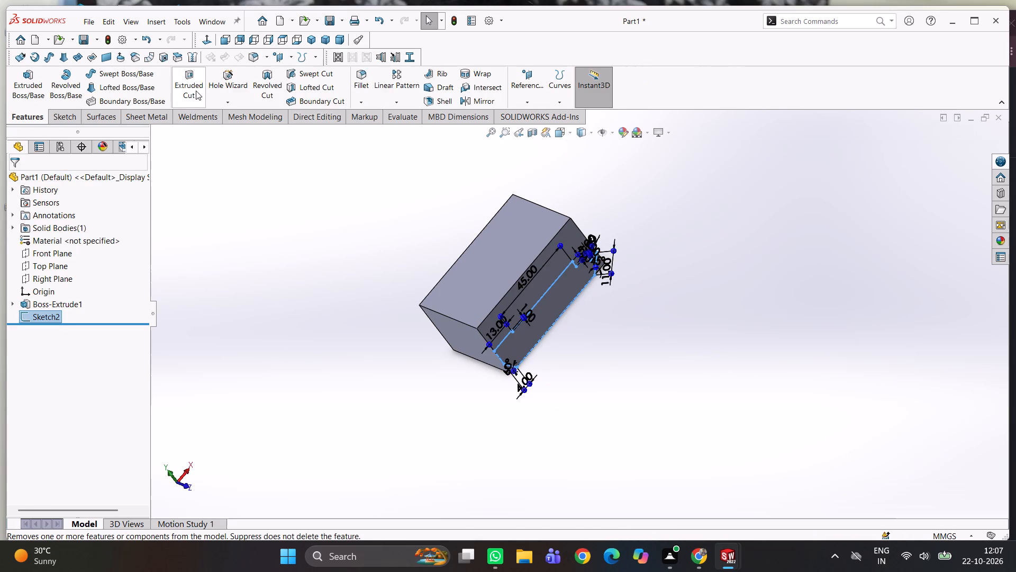
{"action": "left_click", "coordinate": [196, 91]}
{"action": "left_click", "coordinate": [86, 388]}
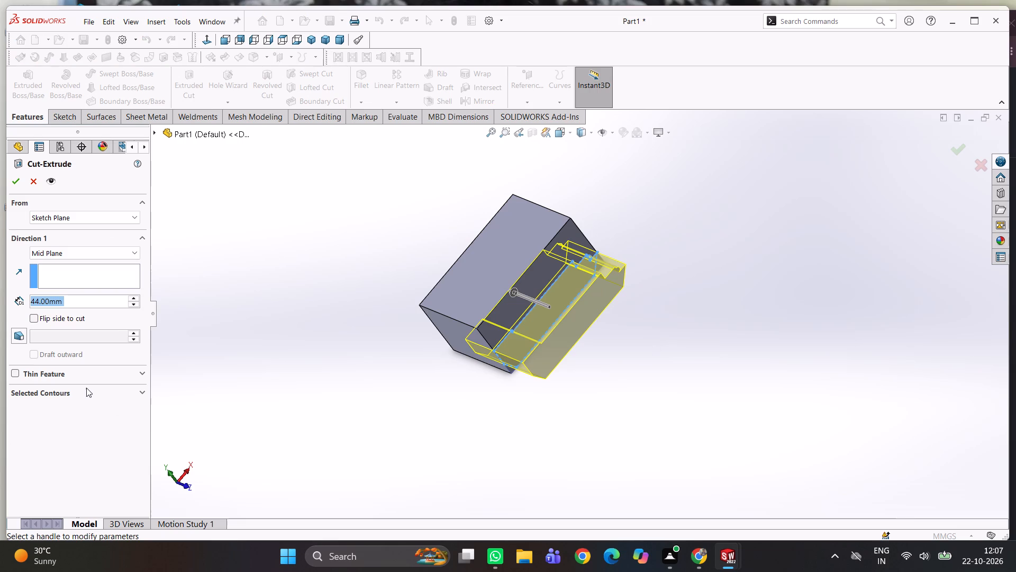
{"action": "left_click", "coordinate": [79, 391]}
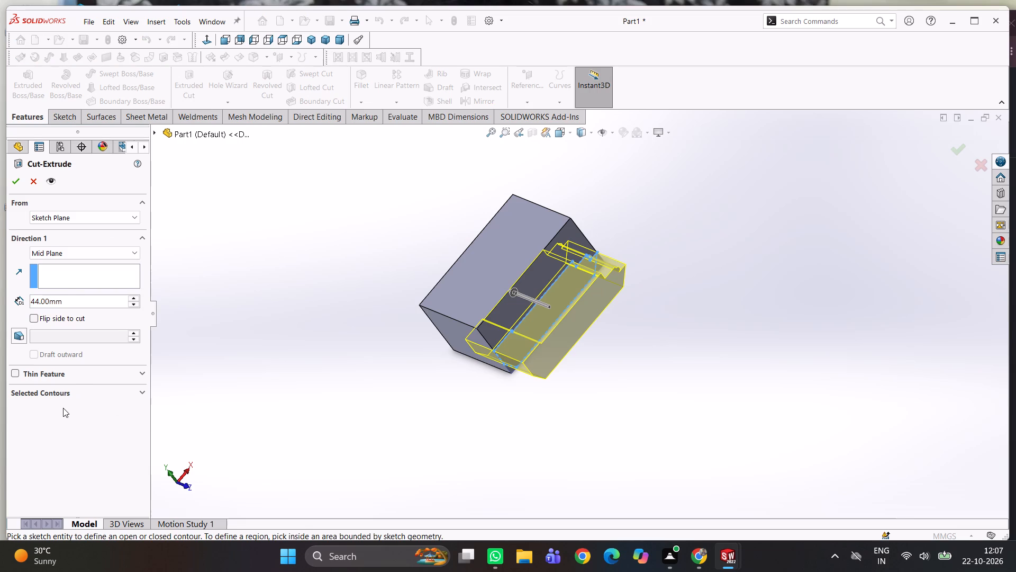
{"action": "left_click", "coordinate": [63, 408]}
{"action": "right_click", "coordinate": [65, 406]}
{"action": "left_click", "coordinate": [102, 422]}
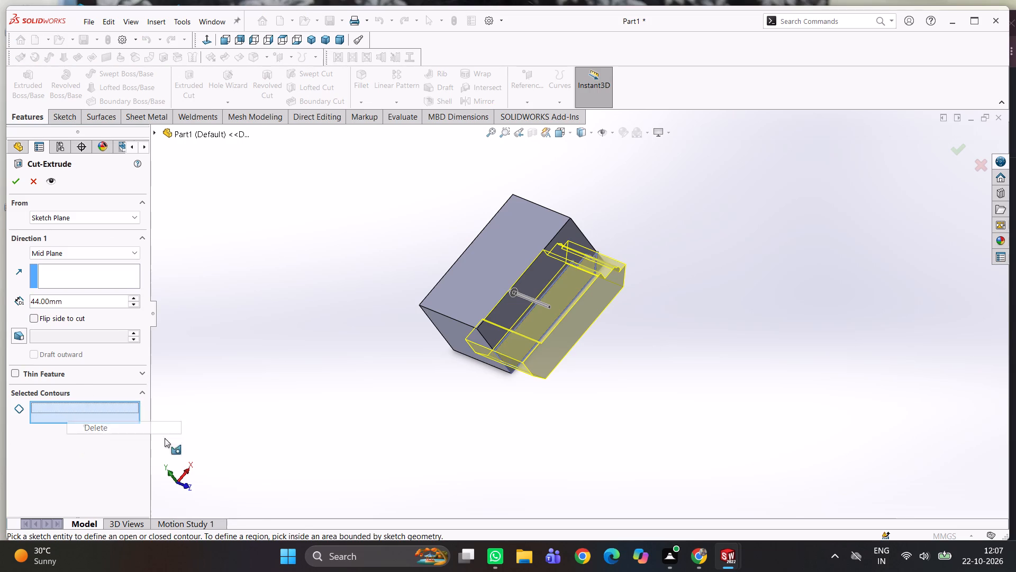
{"action": "middle_click_drag", "start_coordinate": [424, 440], "coordinate": [379, 404]}
{"action": "left_click", "coordinate": [465, 304]}
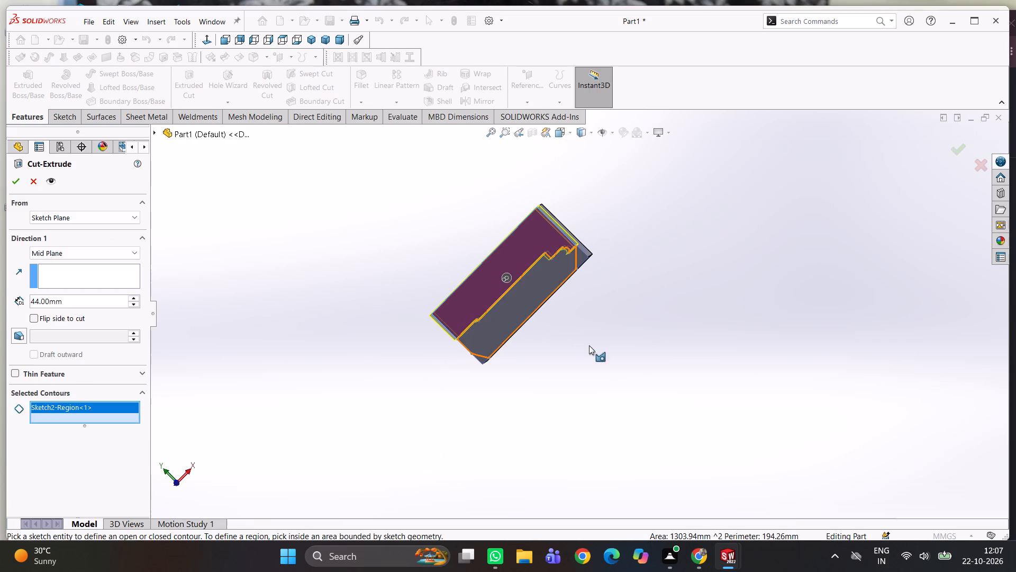
{"action": "scroll", "coordinate": [527, 325], "scroll_direction": "down", "scroll_amount": 2}
{"action": "left_click", "coordinate": [615, 226]}
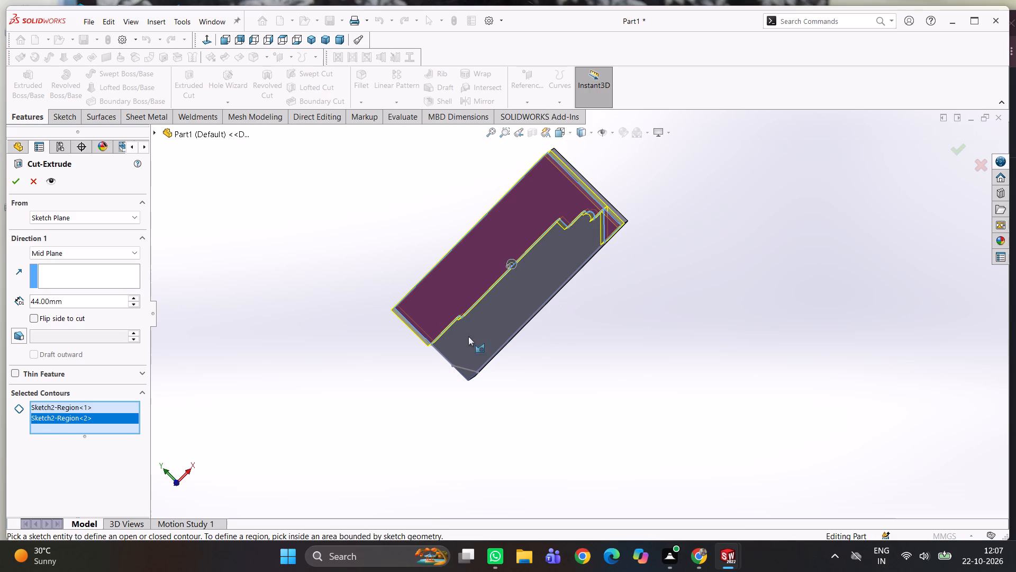
{"action": "scroll", "coordinate": [461, 377], "scroll_direction": "down", "scroll_amount": 3}
{"action": "left_click", "coordinate": [493, 358]}
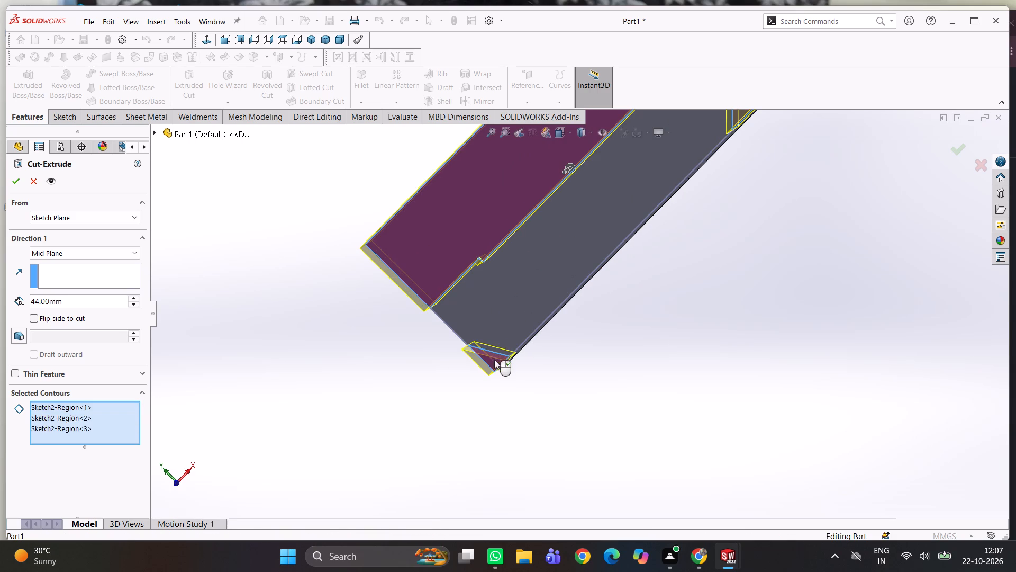
Set the cut's end condition to Through All - Both and complete the cut through the block.
{"action": "left_click", "coordinate": [107, 255]}
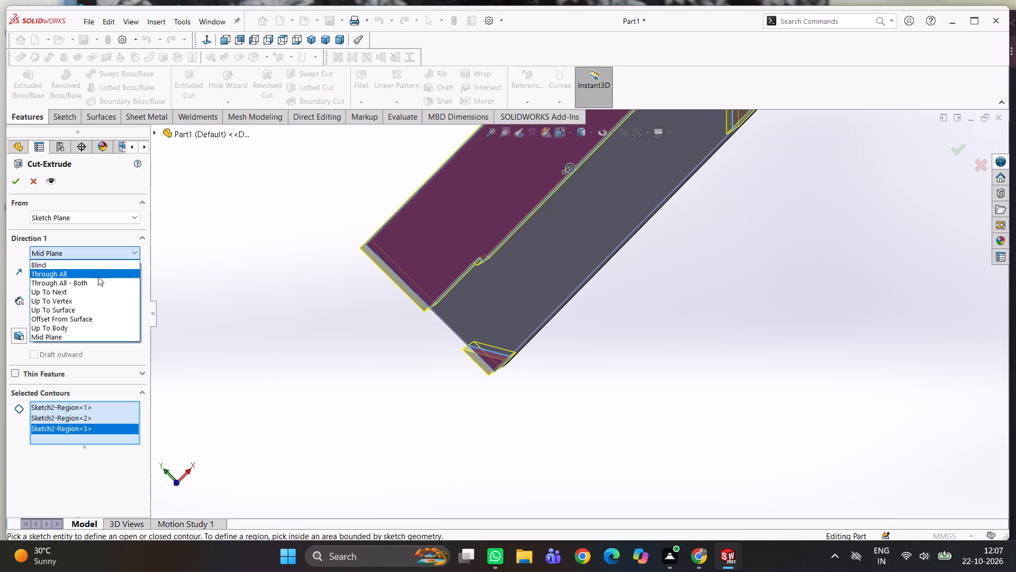
{"action": "left_click", "coordinate": [92, 280]}
{"action": "scroll", "coordinate": [319, 341], "scroll_direction": "up", "scroll_amount": 3}
{"action": "middle_click_drag", "start_coordinate": [333, 344], "coordinate": [363, 352]}
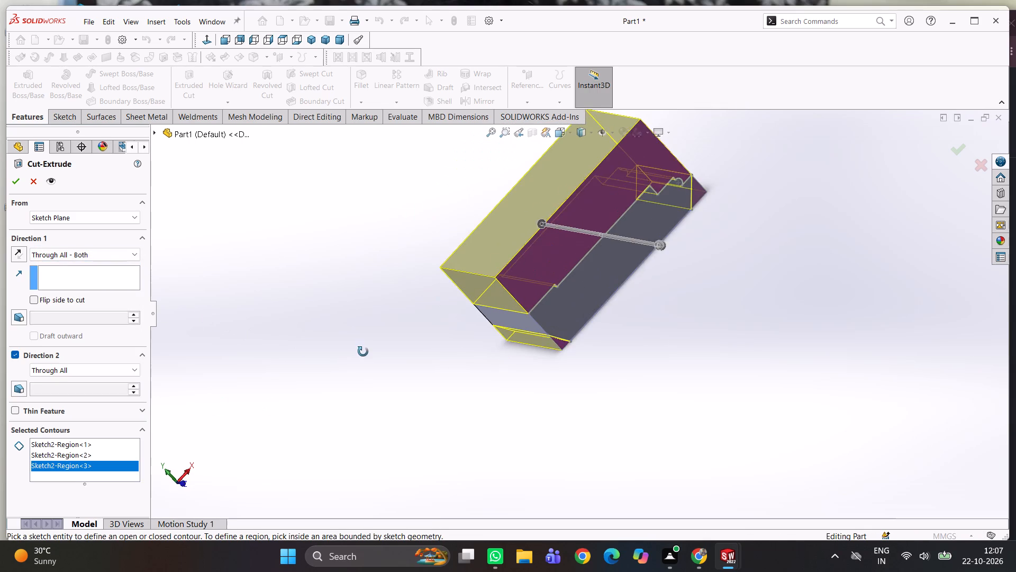
{"action": "middle_click_drag", "start_coordinate": [363, 352], "coordinate": [369, 357]}
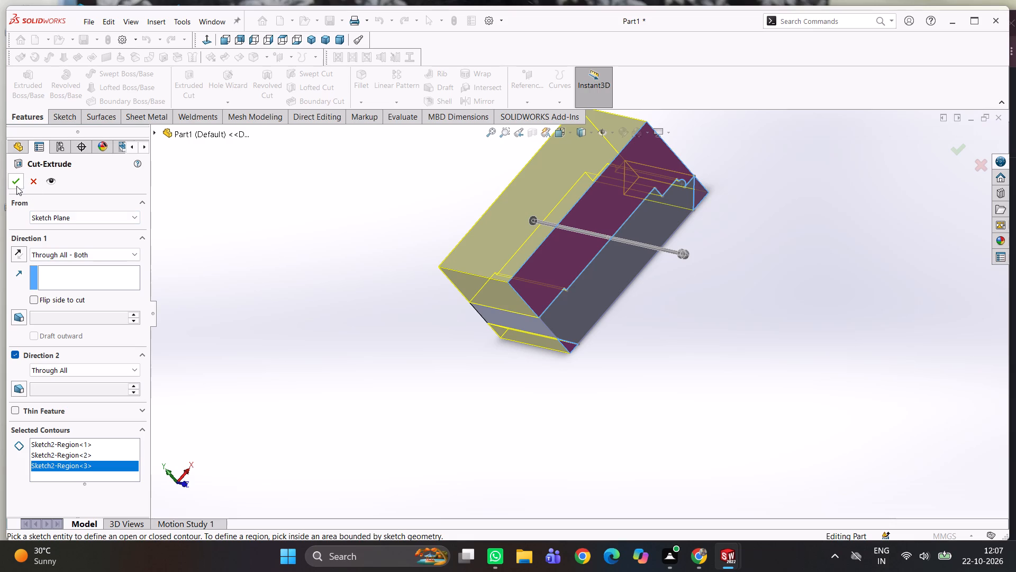
{"action": "left_click", "coordinate": [16, 186]}
Examine the cut car body from below, above and the sides.
{"action": "left_click", "coordinate": [344, 329]}
{"action": "middle_click_drag", "start_coordinate": [626, 320], "coordinate": [574, 312]}
{"action": "left_click_drag", "start_coordinate": [588, 314], "coordinate": [574, 312]}
{"action": "left_click", "coordinate": [574, 312]}
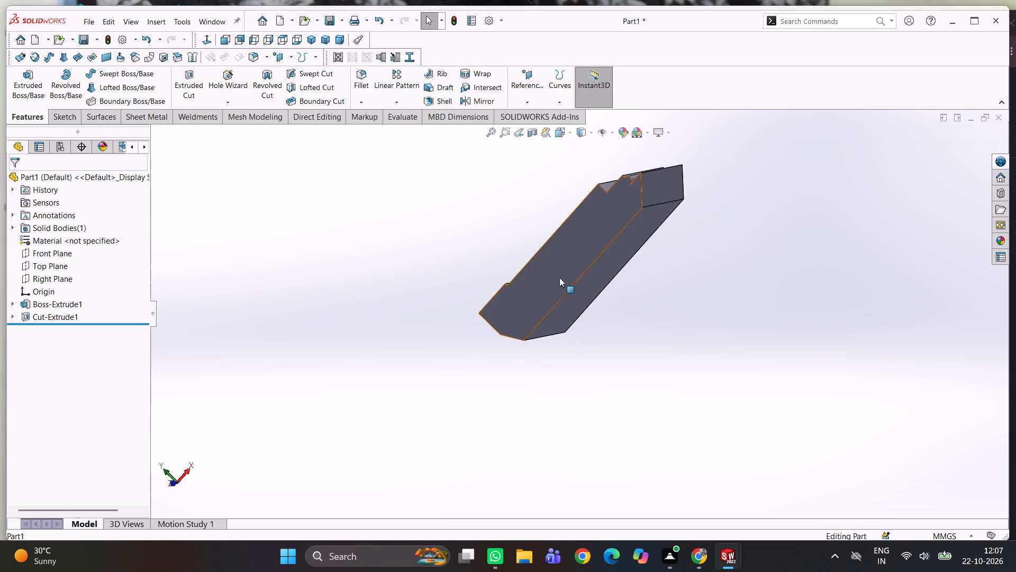
{"action": "left_click", "coordinate": [559, 276]}
{"action": "left_click", "coordinate": [688, 308]}
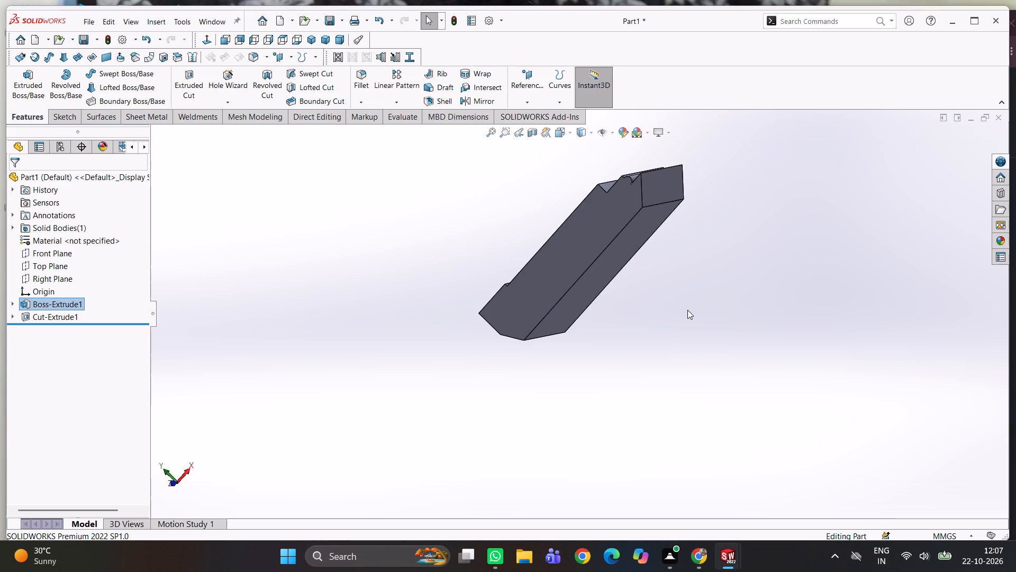
{"action": "middle_click_drag", "start_coordinate": [698, 293], "coordinate": [753, 278]}
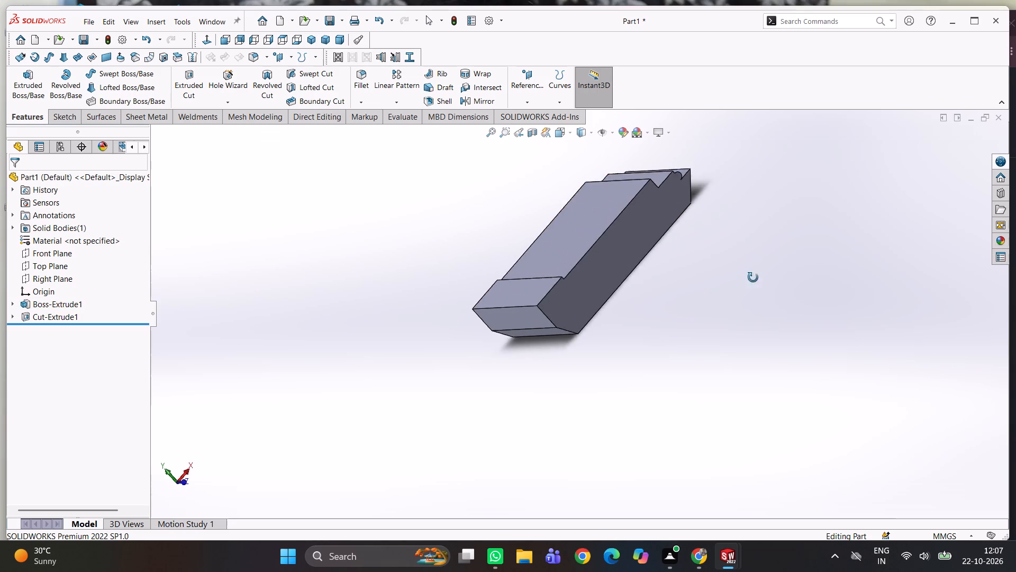
{"action": "middle_click_drag", "start_coordinate": [753, 278], "coordinate": [786, 474]}
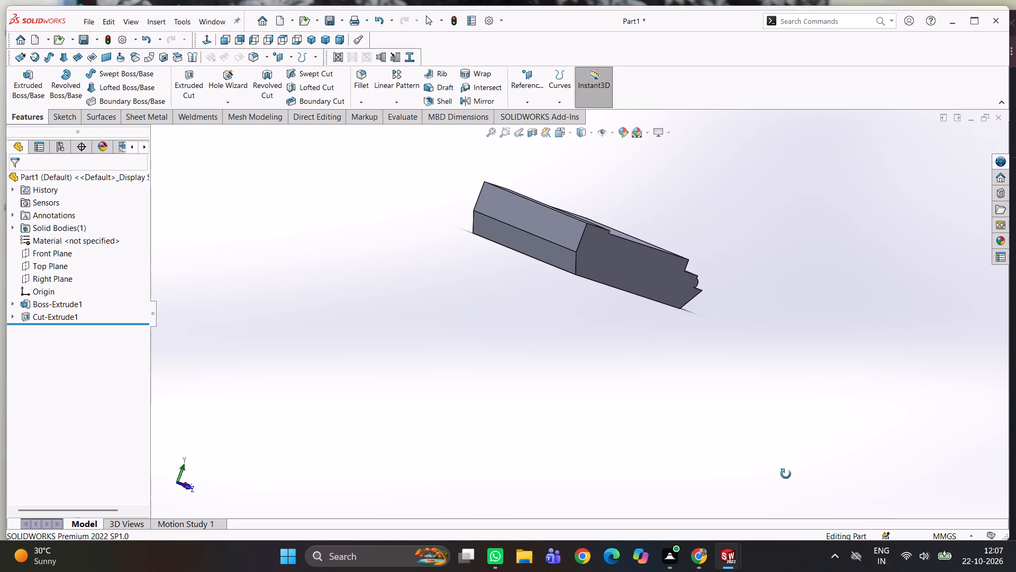
{"action": "middle_click_drag", "start_coordinate": [786, 474], "coordinate": [754, 496]}
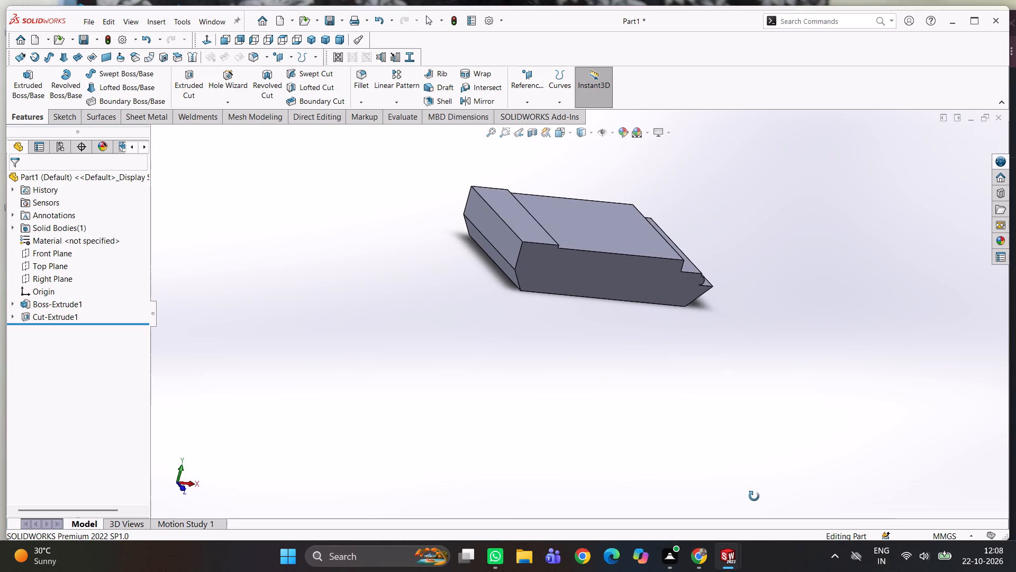
Start a new sketch on the Right Plane of the cut car body.
{"action": "middle_click_drag", "start_coordinate": [754, 496], "coordinate": [737, 505]}
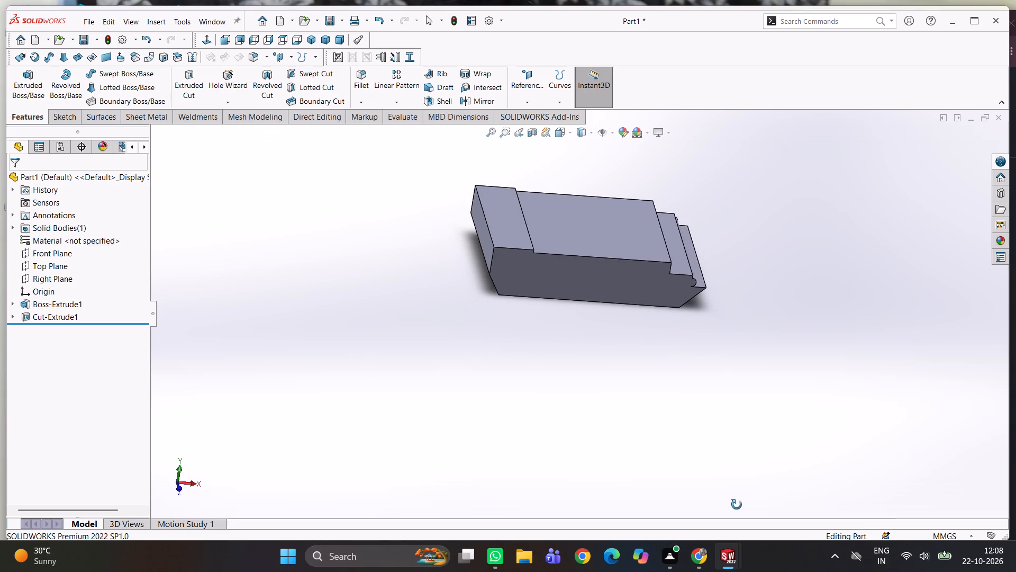
{"action": "middle_click_drag", "start_coordinate": [737, 505], "coordinate": [727, 508]}
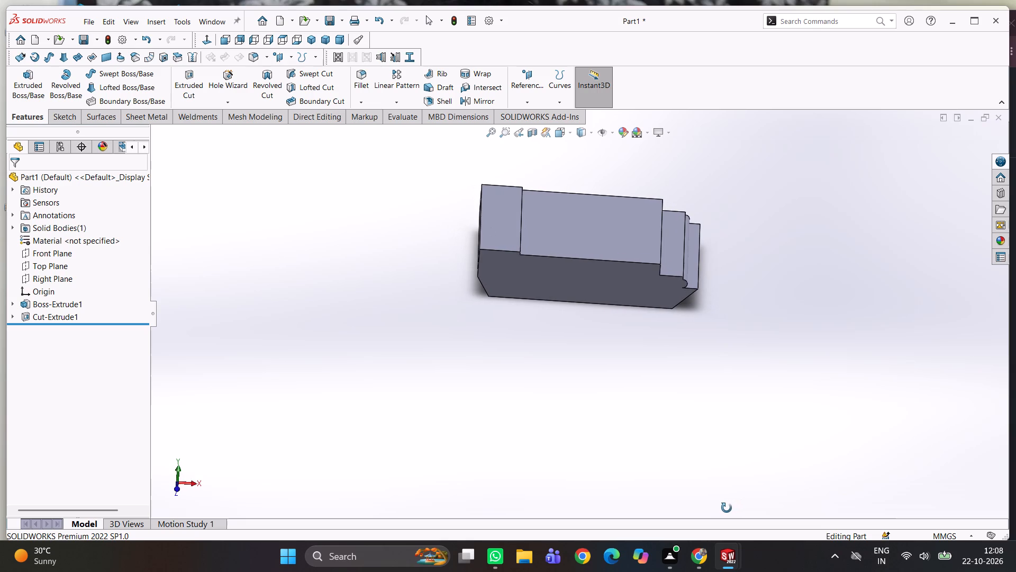
{"action": "middle_click_drag", "start_coordinate": [727, 508], "coordinate": [620, 514]}
{"action": "scroll", "coordinate": [656, 333], "scroll_direction": "down", "scroll_amount": 1}
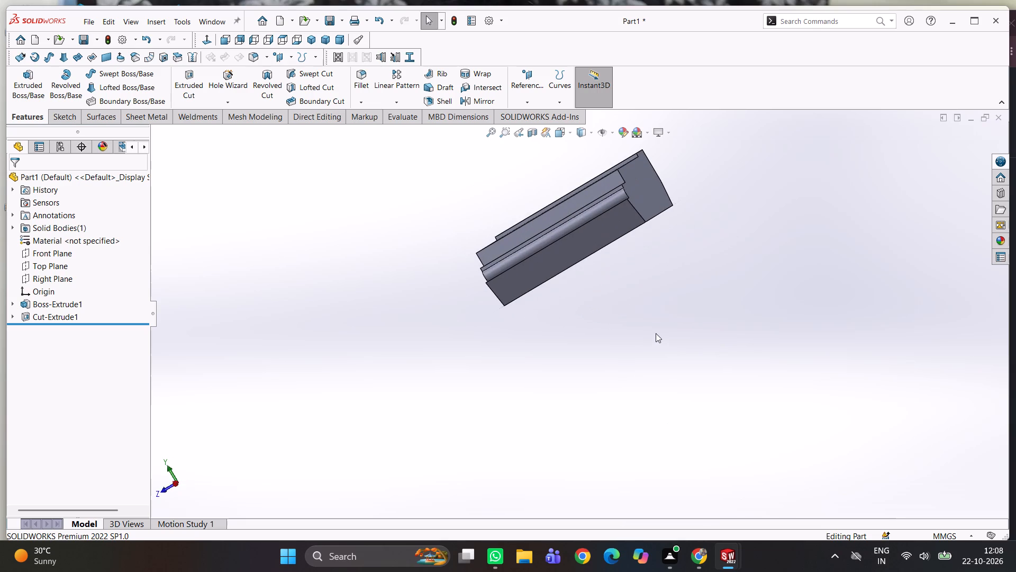
{"action": "left_click", "coordinate": [38, 254]}
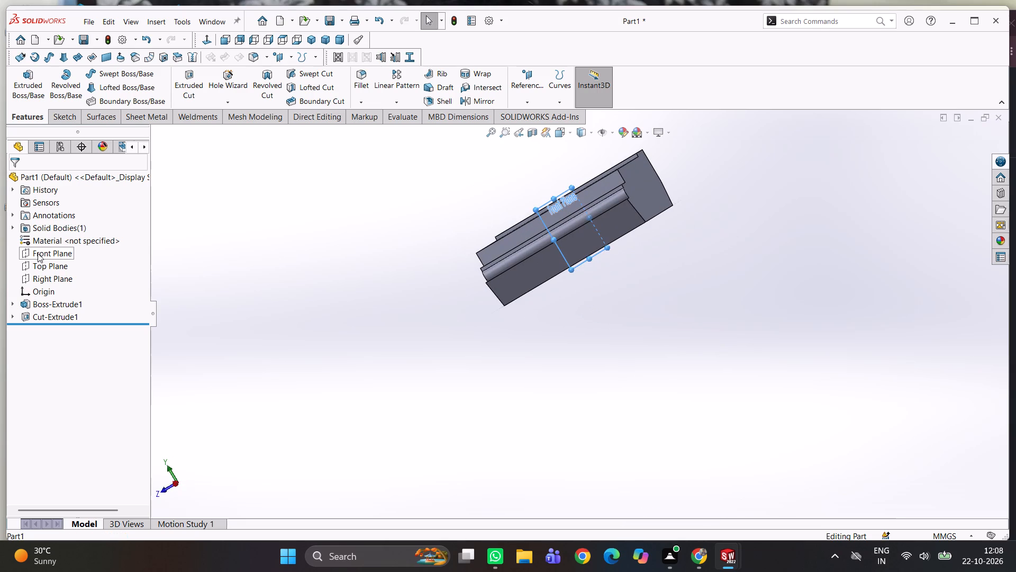
{"action": "middle_click_drag", "start_coordinate": [321, 266], "coordinate": [344, 270]}
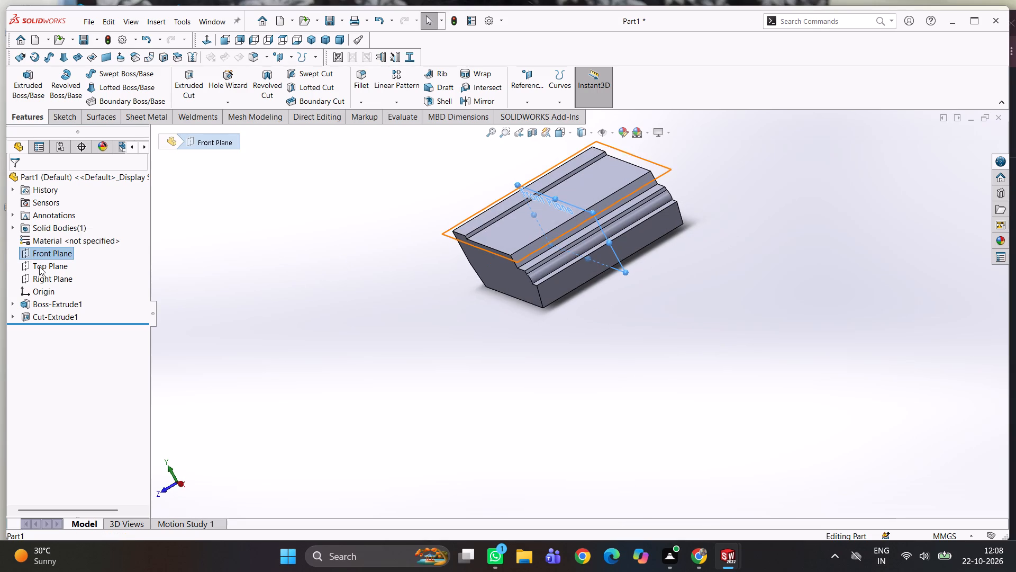
{"action": "left_click", "coordinate": [39, 266]}
{"action": "left_click", "coordinate": [42, 279]}
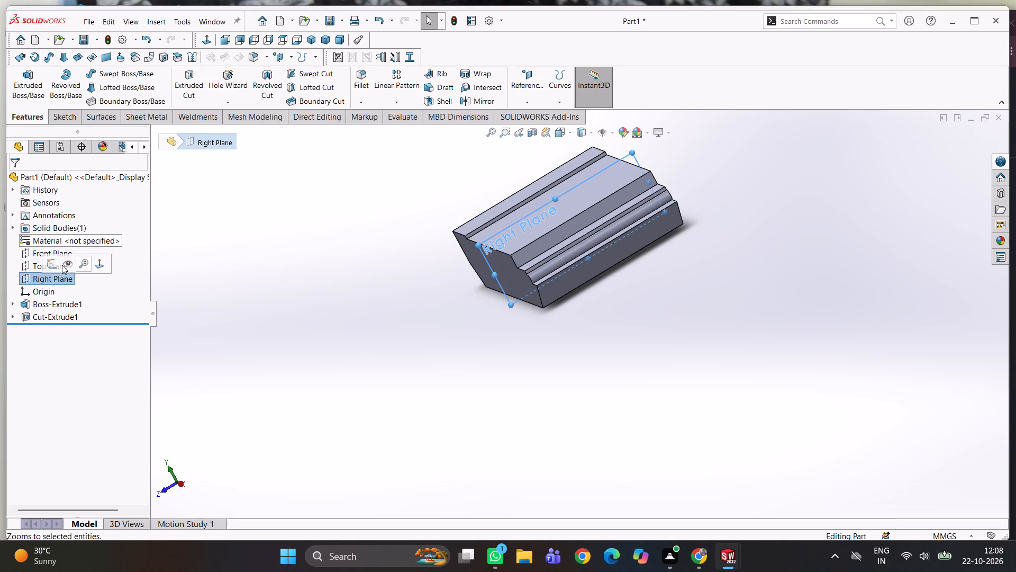
{"action": "left_click", "coordinate": [49, 263]}
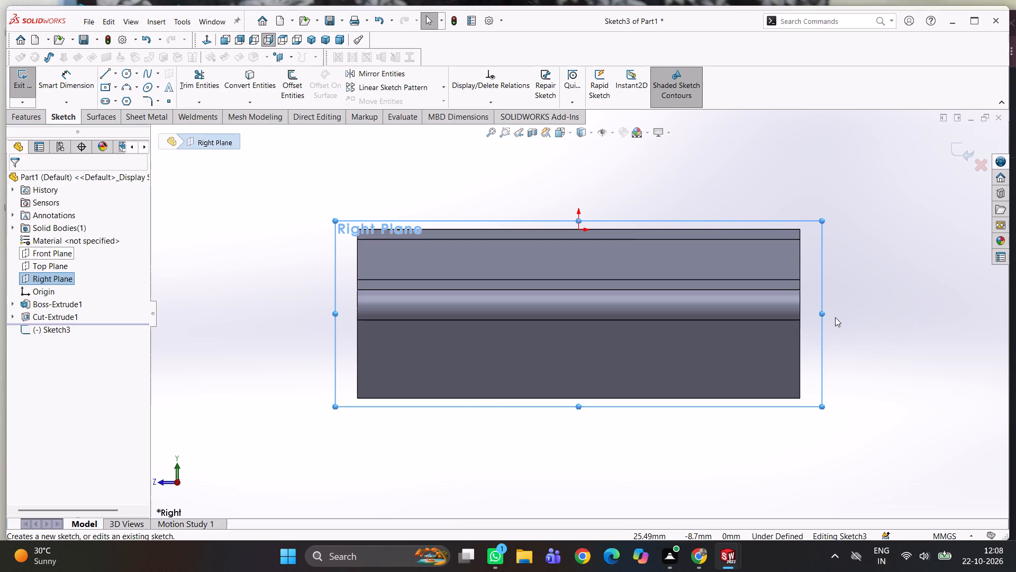
Check the new sketch's plane against the body and orient the view normal to the sketch.
{"action": "scroll", "coordinate": [831, 303], "scroll_direction": "up", "scroll_amount": 1}
{"action": "middle_click_drag", "start_coordinate": [891, 291], "coordinate": [891, 292]}
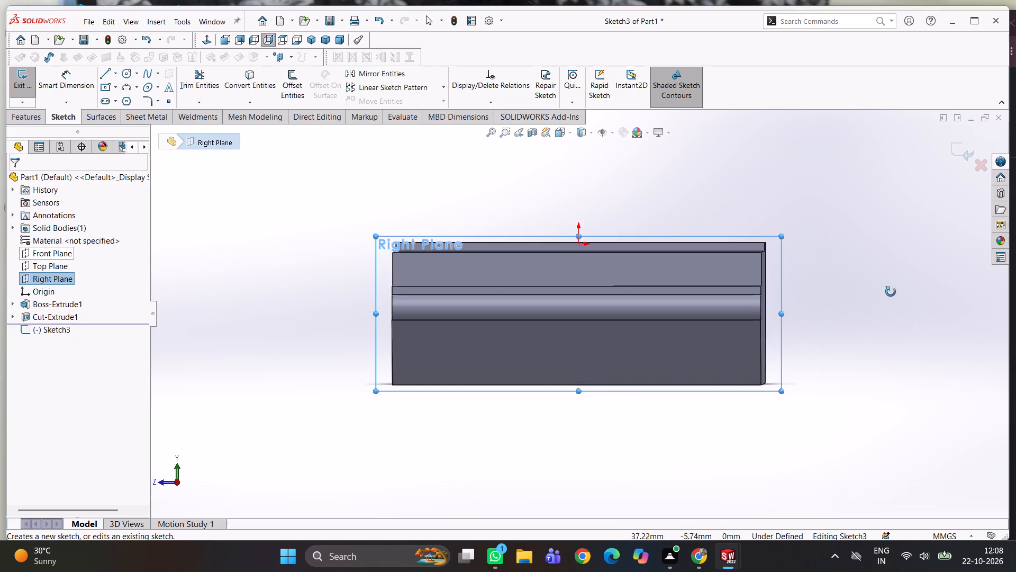
{"action": "middle_click_drag", "start_coordinate": [891, 292], "coordinate": [895, 300]}
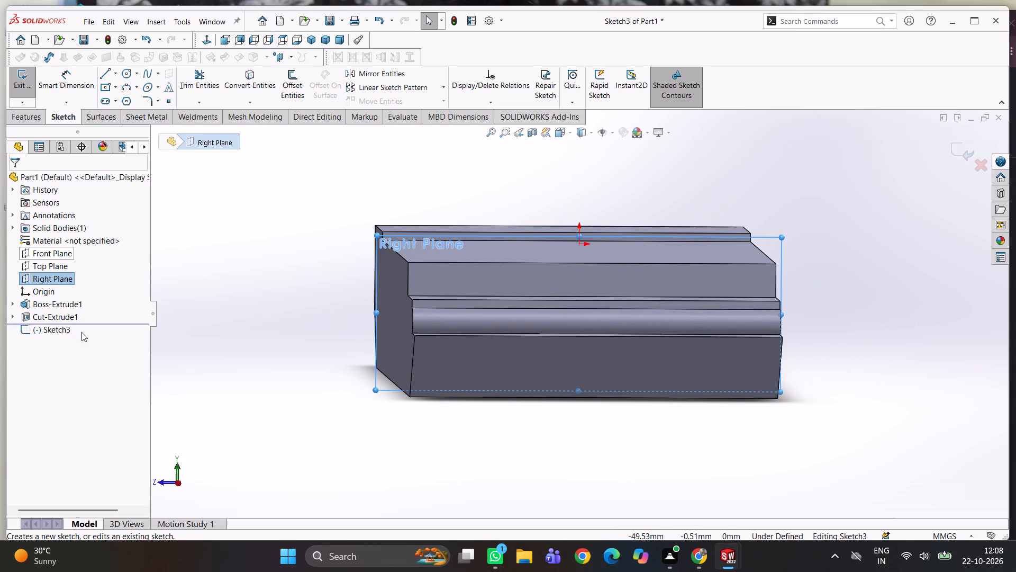
{"action": "left_click", "coordinate": [70, 336]}
{"action": "left_click", "coordinate": [66, 330]}
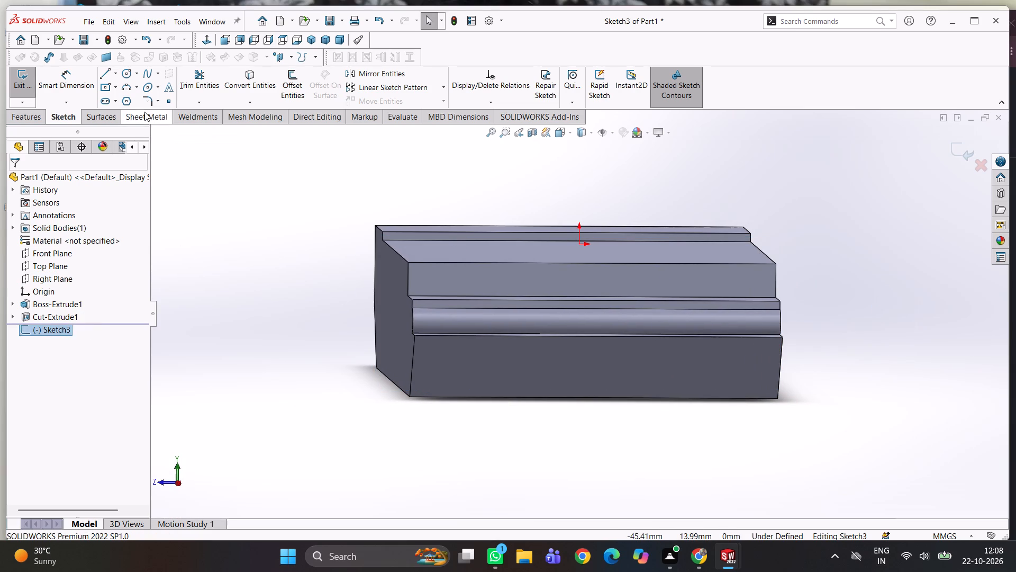
{"action": "left_click", "coordinate": [202, 43]}
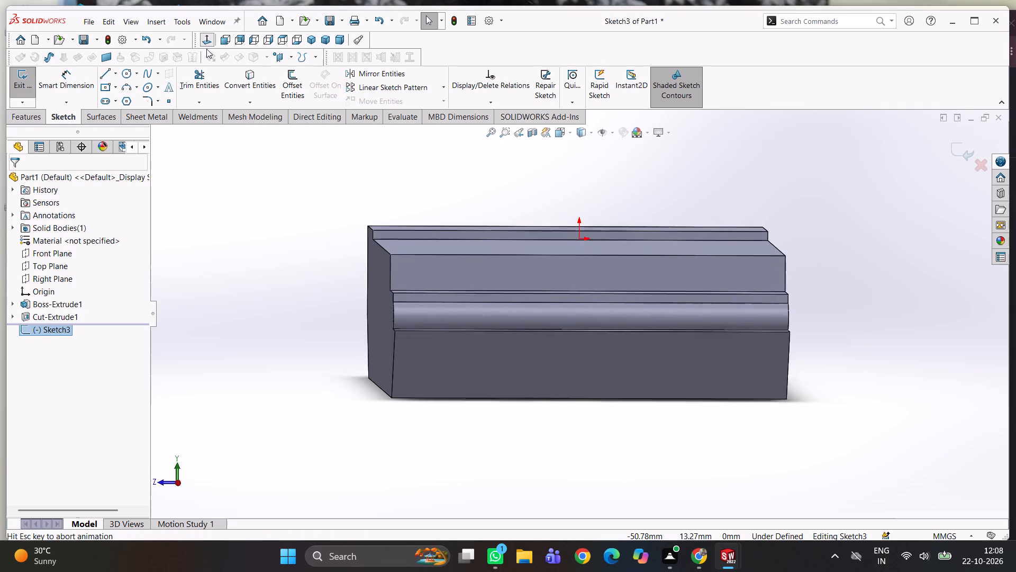
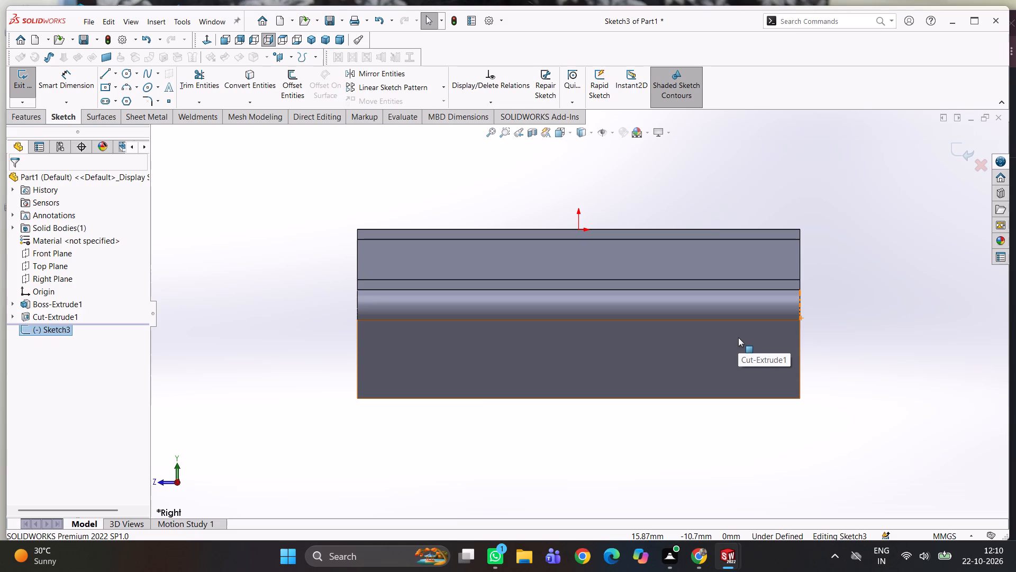
Sketch a vertical construction line about 17 mm long from the origin down to just below the body's bottom edge.
{"action": "scroll", "coordinate": [755, 331], "scroll_direction": "up", "scroll_amount": 2}
{"action": "scroll", "coordinate": [565, 273], "scroll_direction": "down", "scroll_amount": 3}
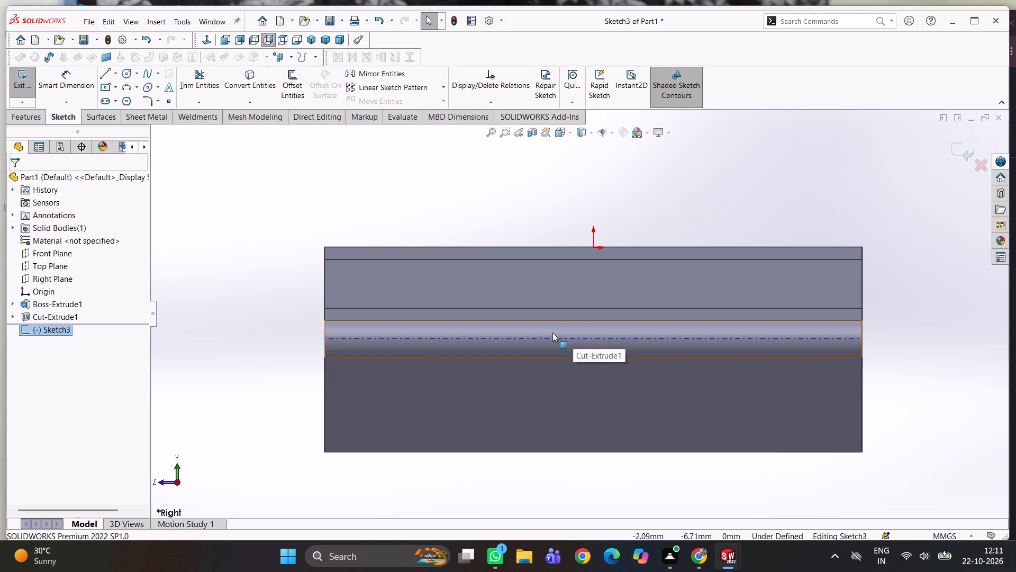
{"action": "left_click", "coordinate": [711, 201]}
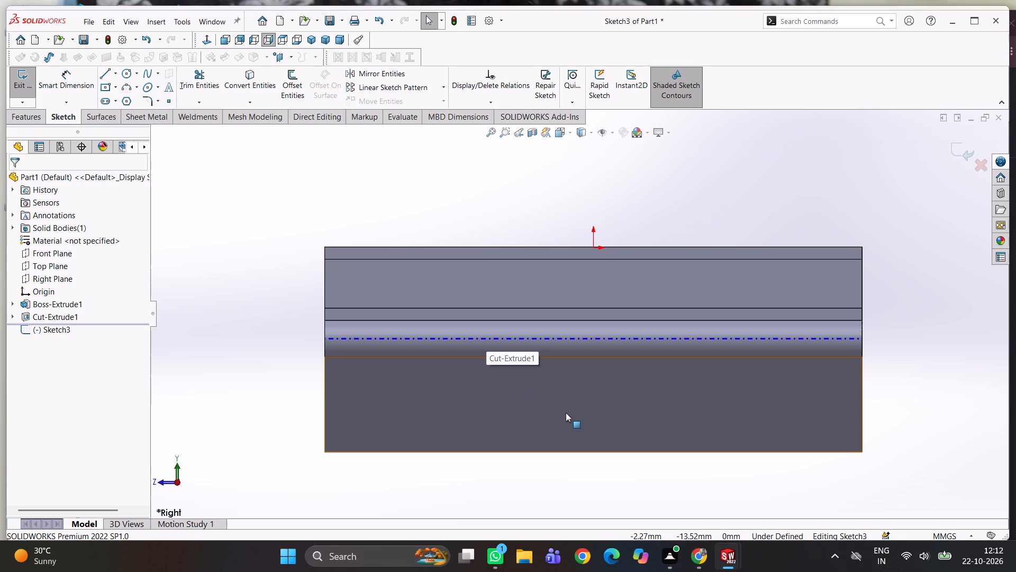
{"action": "right_click_drag", "start_coordinate": [662, 155], "coordinate": [511, 157]}
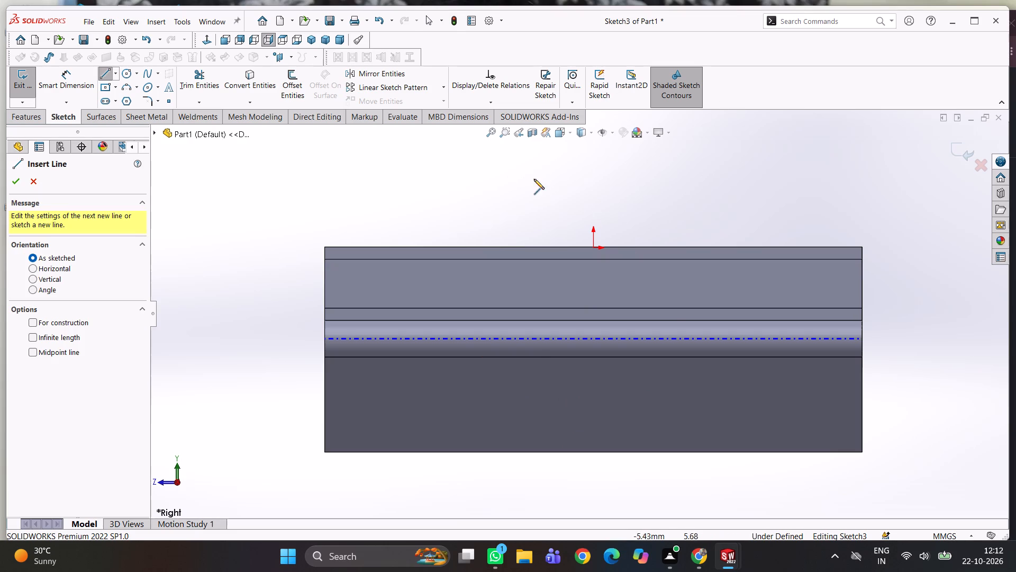
{"action": "left_click", "coordinate": [594, 245]}
{"action": "left_click", "coordinate": [596, 457]}
{"action": "right_click", "coordinate": [727, 403]}
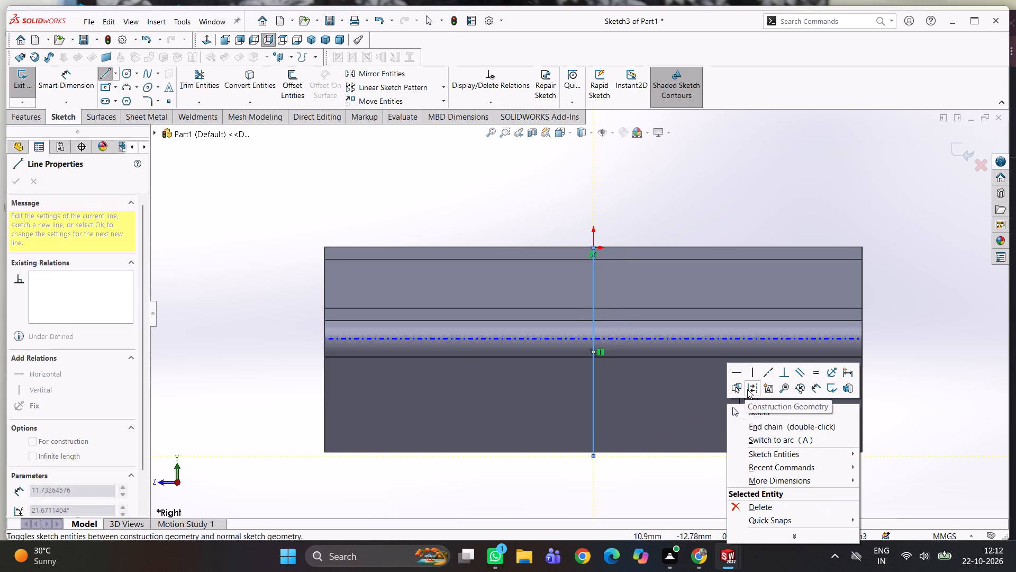
{"action": "left_click", "coordinate": [749, 388]}
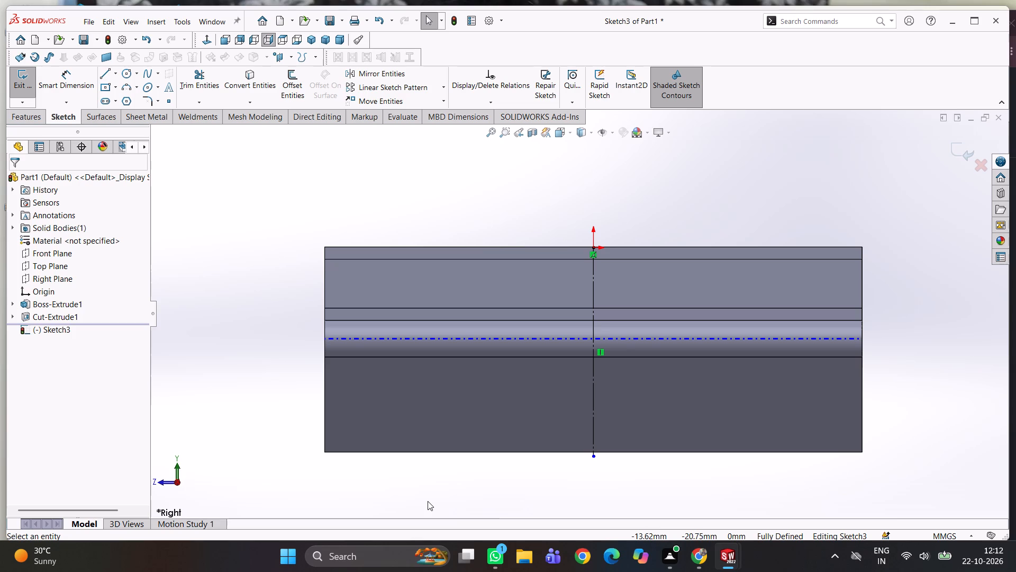
Sketch a vertical line up from the body's bottom edge, about 5 mm left of the centreline, and dimension its length to 11 mm.
{"action": "scroll", "coordinate": [652, 454], "scroll_direction": "up", "scroll_amount": 2}
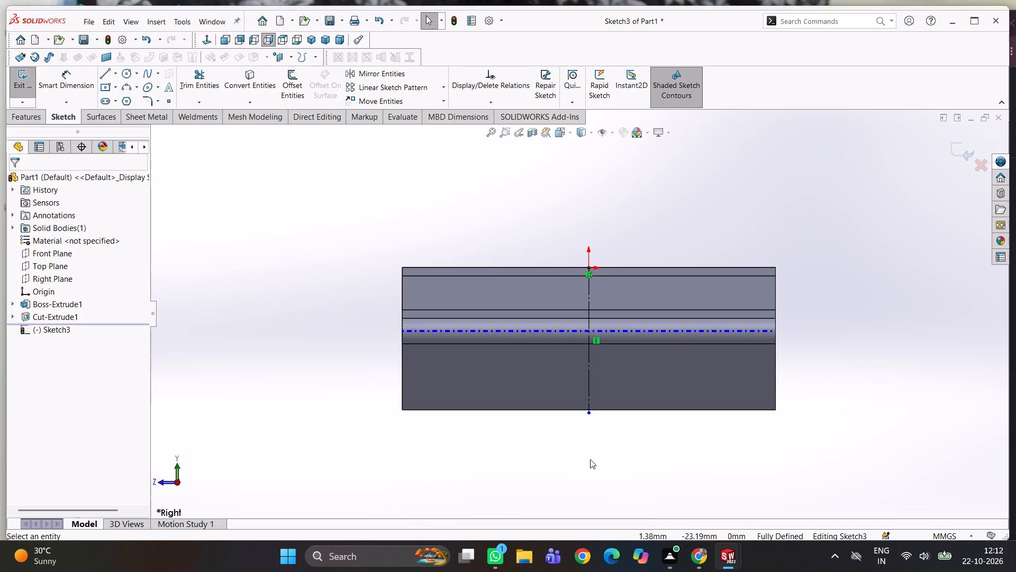
{"action": "scroll", "coordinate": [565, 419], "scroll_direction": "down", "scroll_amount": 1}
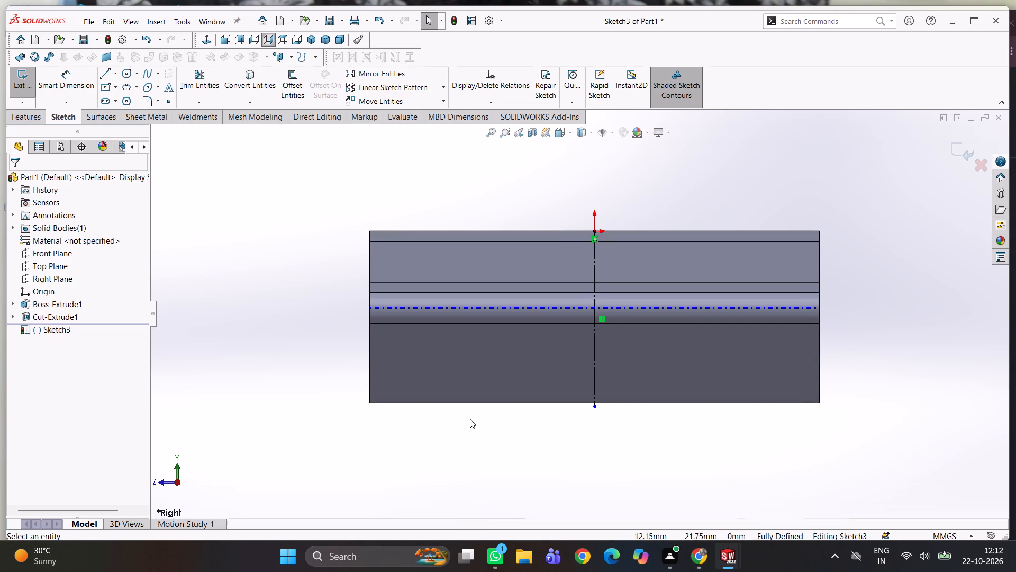
{"action": "right_click_drag", "start_coordinate": [549, 458], "coordinate": [495, 451]}
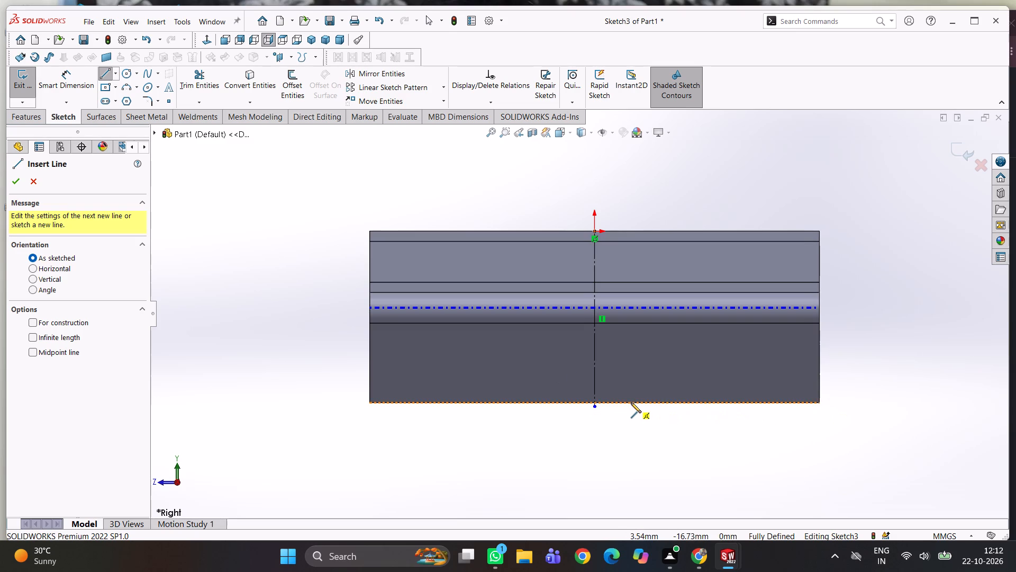
{"action": "left_click", "coordinate": [546, 403]}
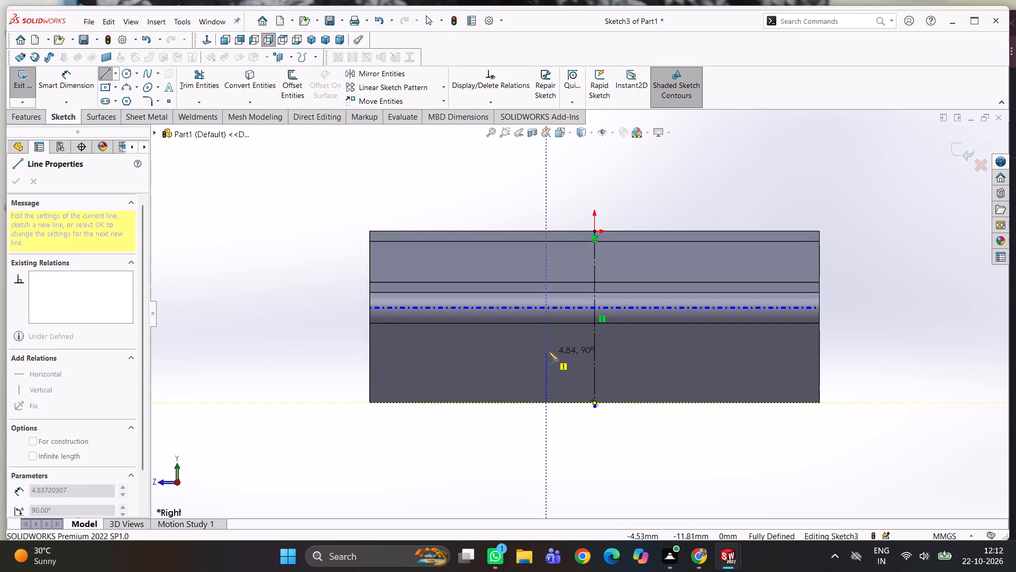
{"action": "left_click", "coordinate": [548, 351]}
{"action": "right_click_drag", "start_coordinate": [597, 431], "coordinate": [595, 300]}
{"action": "left_click", "coordinate": [545, 374]}
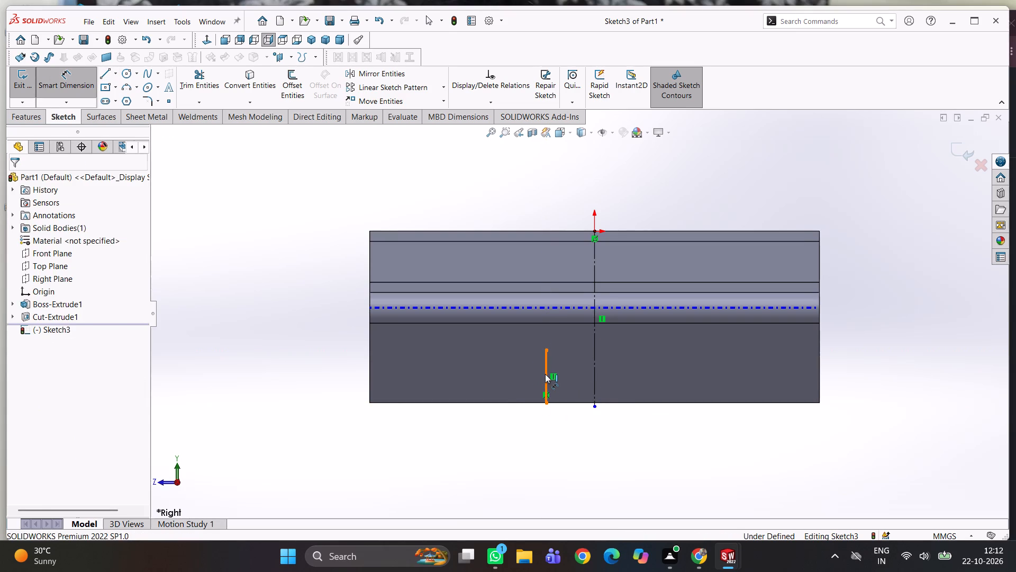
{"action": "left_click", "coordinate": [331, 372]}
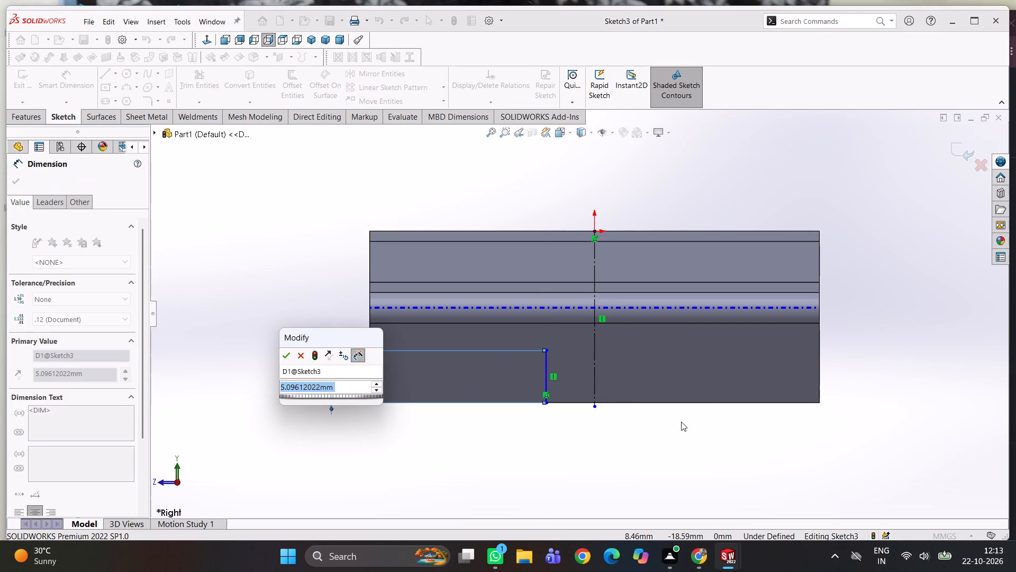
{"action": "type", "text": "11"}
{"action": "key", "text": "Return"}
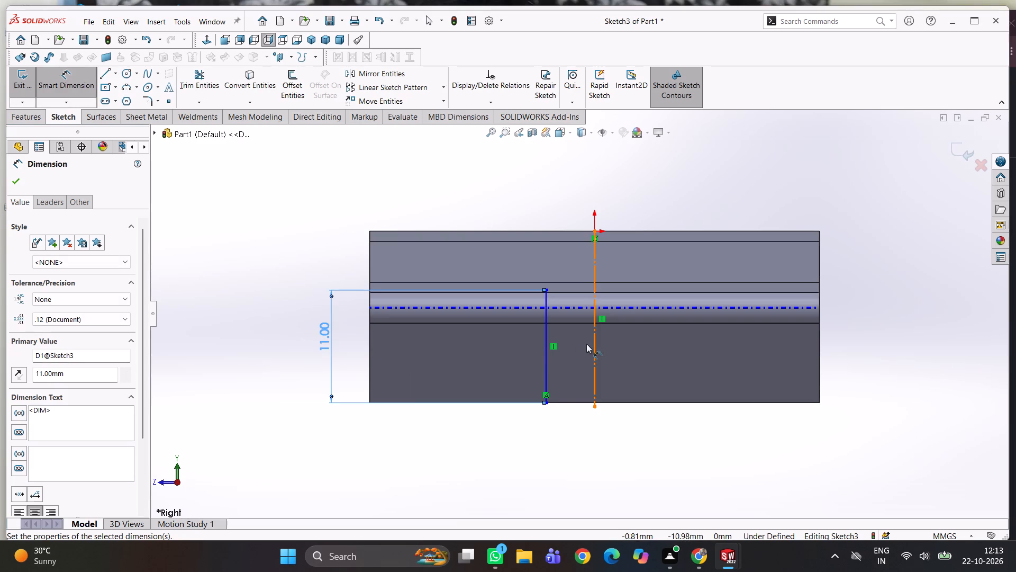
Sketch a horizontal line from the top of the 11 mm vertical line across to the centreline.
{"action": "right_click_drag", "start_coordinate": [701, 361], "coordinate": [561, 358]}
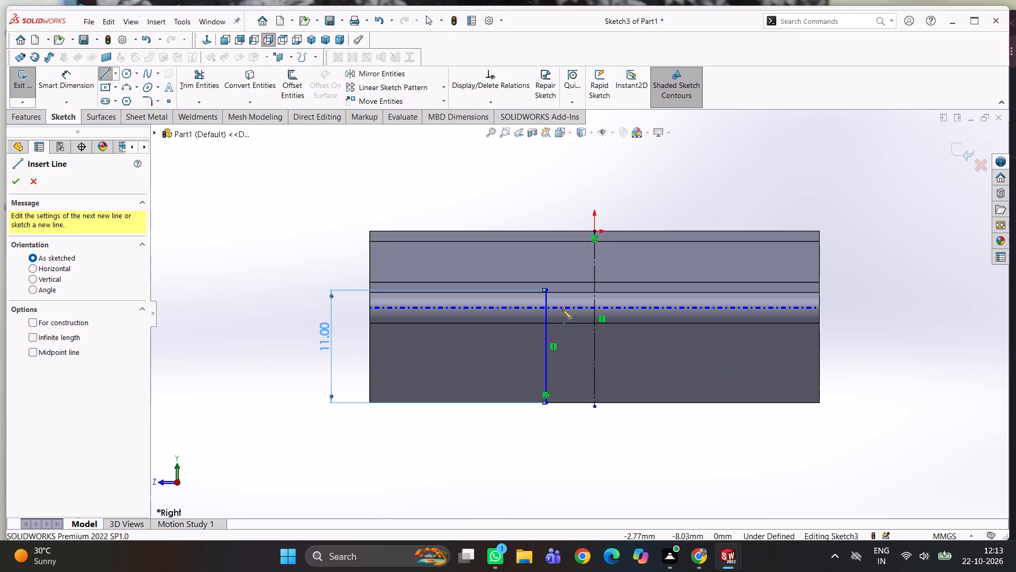
{"action": "left_click", "coordinate": [545, 290]}
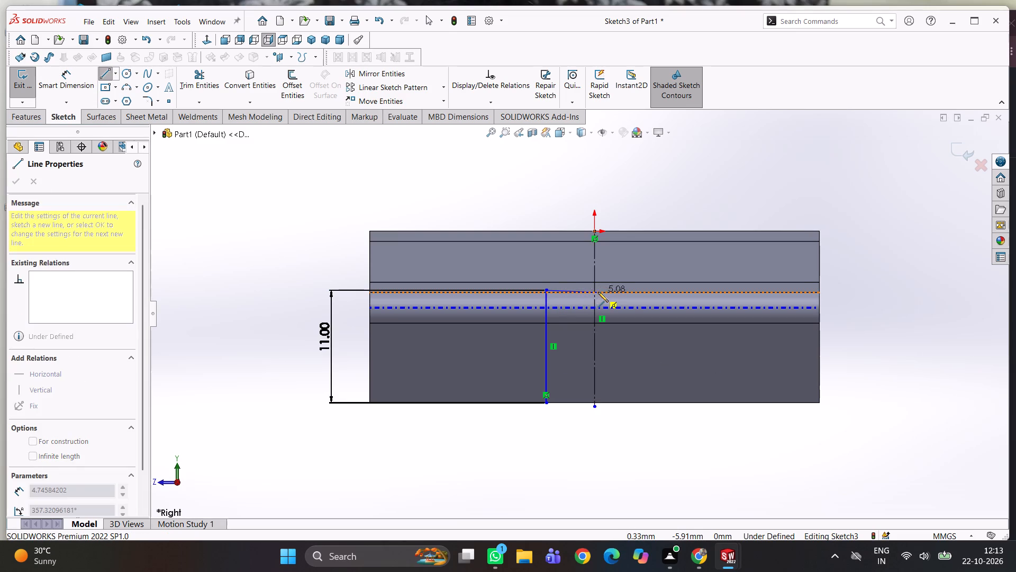
{"action": "left_click", "coordinate": [595, 289]}
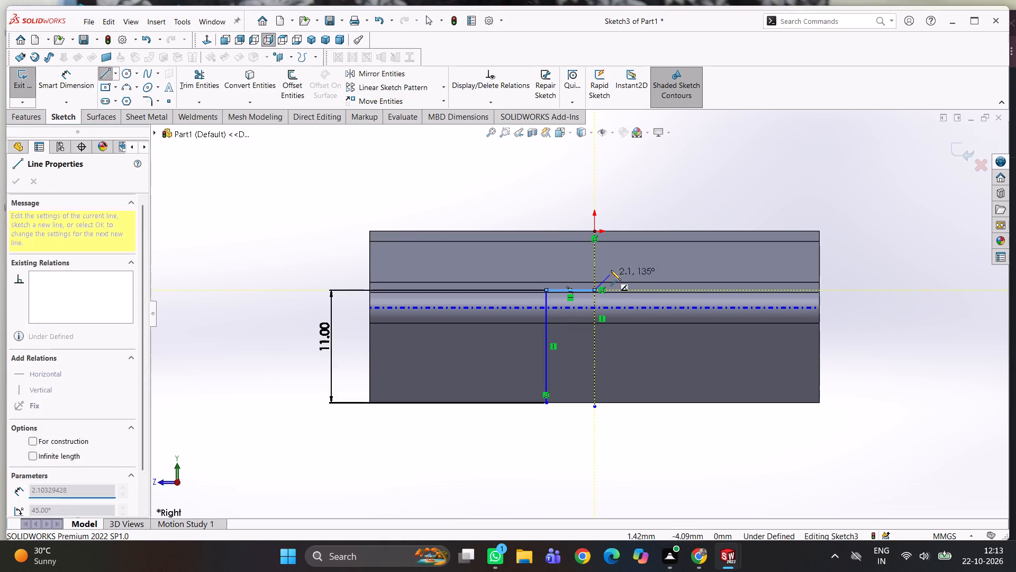
{"action": "key", "text": "Escape"}
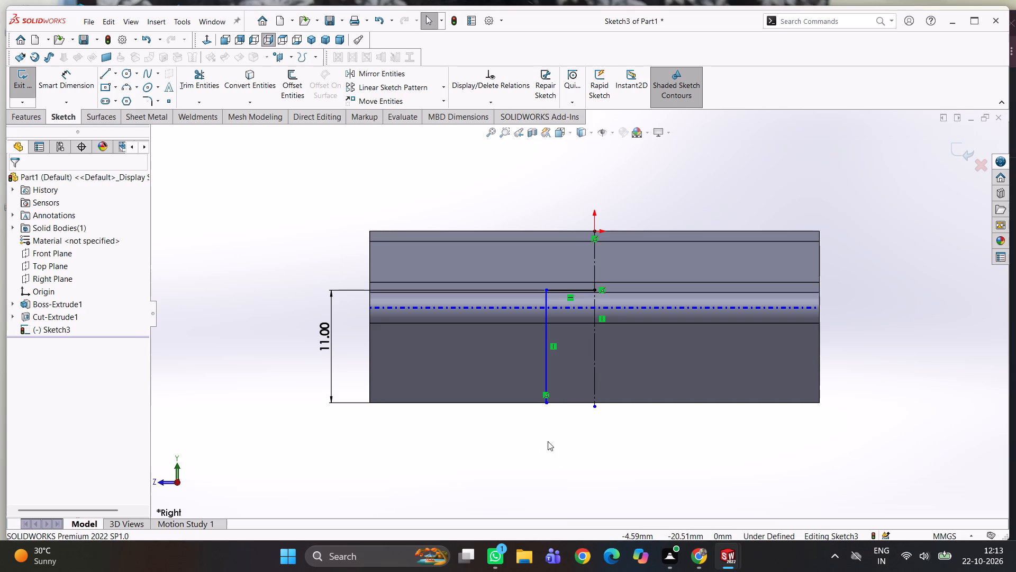
Sketch a short line outward along the bottom edge from the 11 mm line's foot, continuing into a second vertical line of the same height.
{"action": "right_click_drag", "start_coordinate": [568, 459], "coordinate": [461, 451]}
{"action": "left_click", "coordinate": [547, 403]}
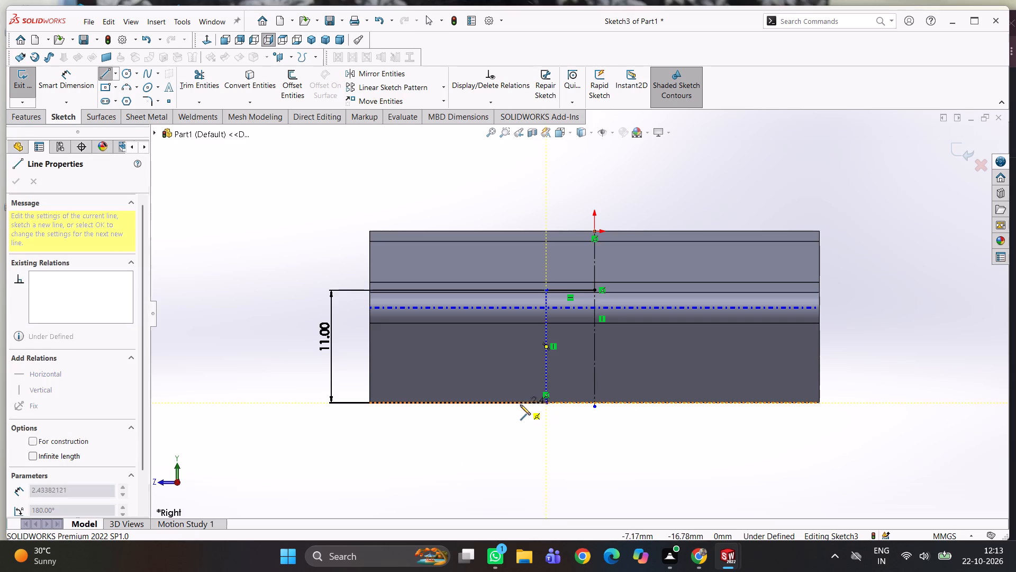
{"action": "left_click", "coordinate": [533, 401]}
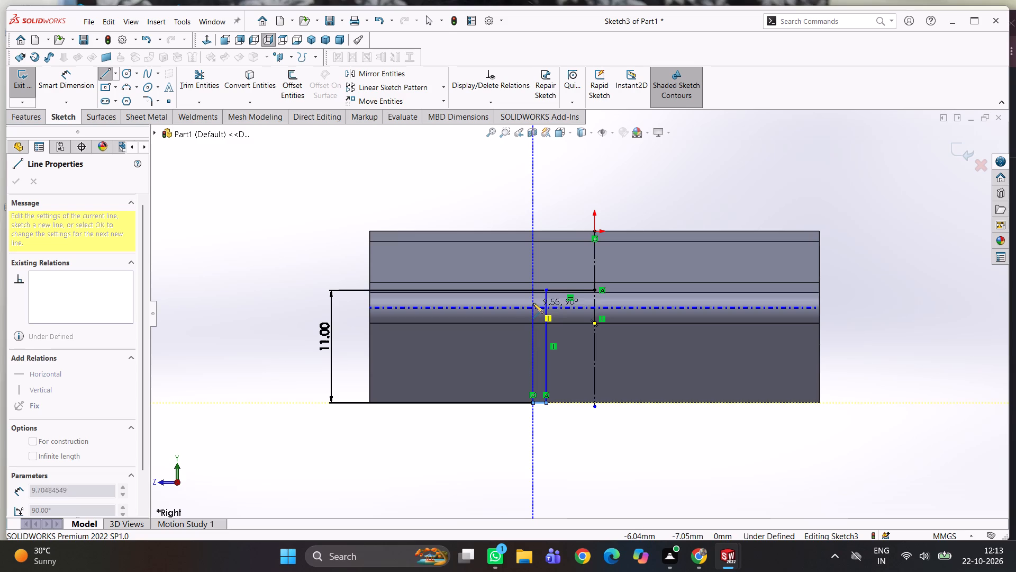
{"action": "scroll", "coordinate": [532, 287], "scroll_direction": "down", "scroll_amount": 4}
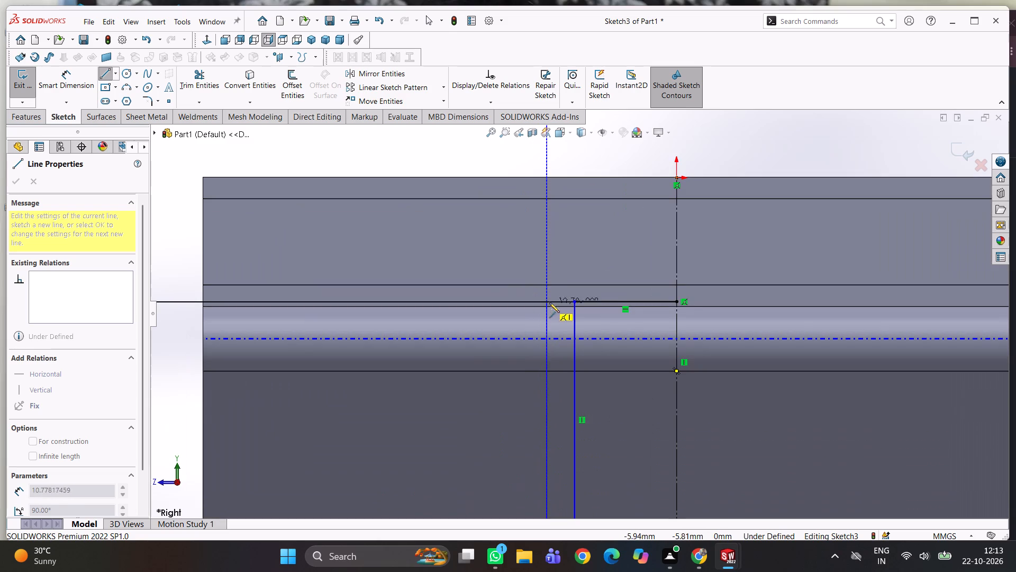
{"action": "left_click", "coordinate": [547, 301]}
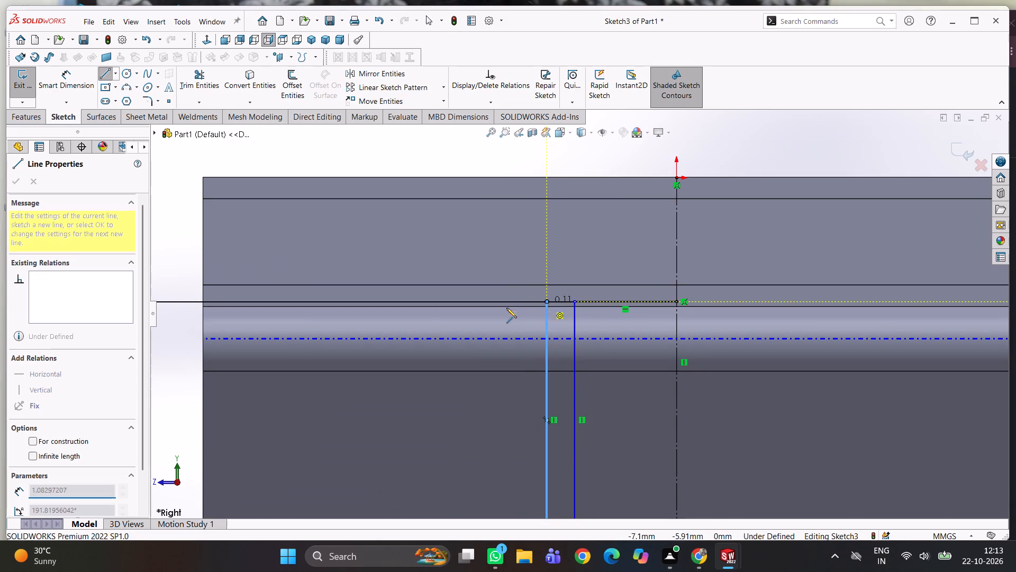
{"action": "scroll", "coordinate": [355, 304], "scroll_direction": "up", "scroll_amount": 2}
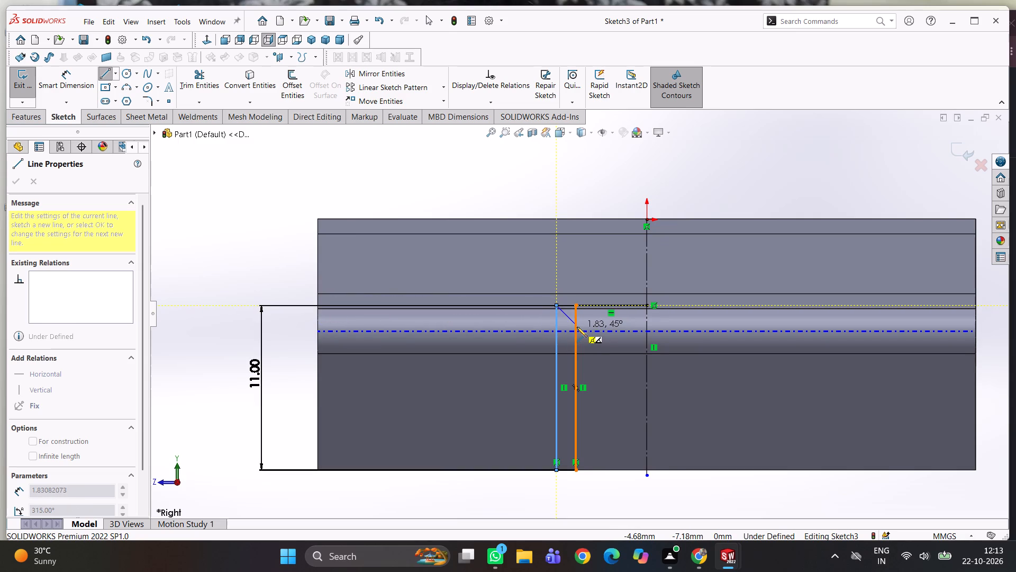
{"action": "key", "text": "Escape"}
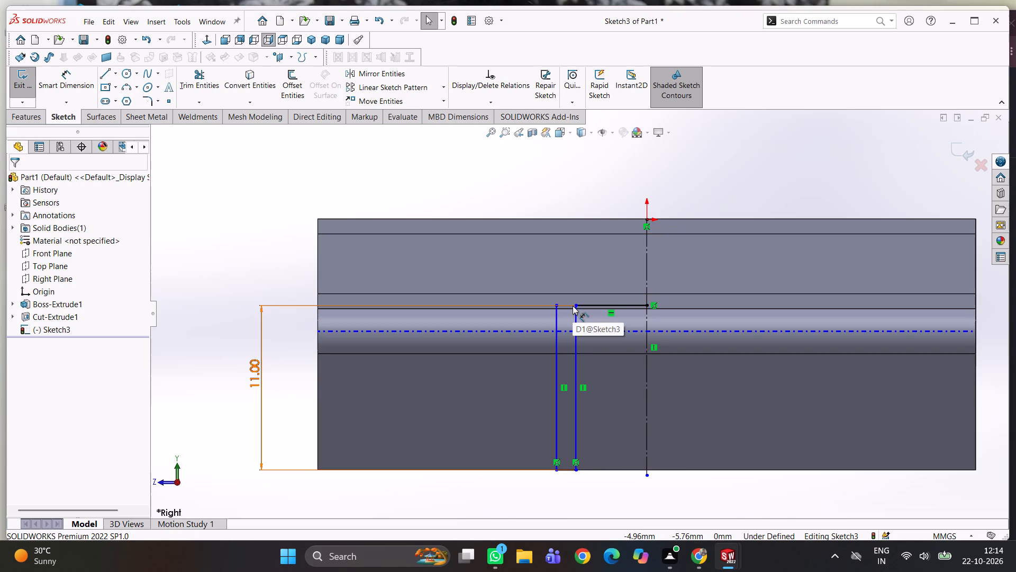
Sketch a horizontal line about 16 mm long from the top of the second vertical line out to the body's left side edge.
{"action": "right_click_drag", "start_coordinate": [499, 380], "coordinate": [419, 384]}
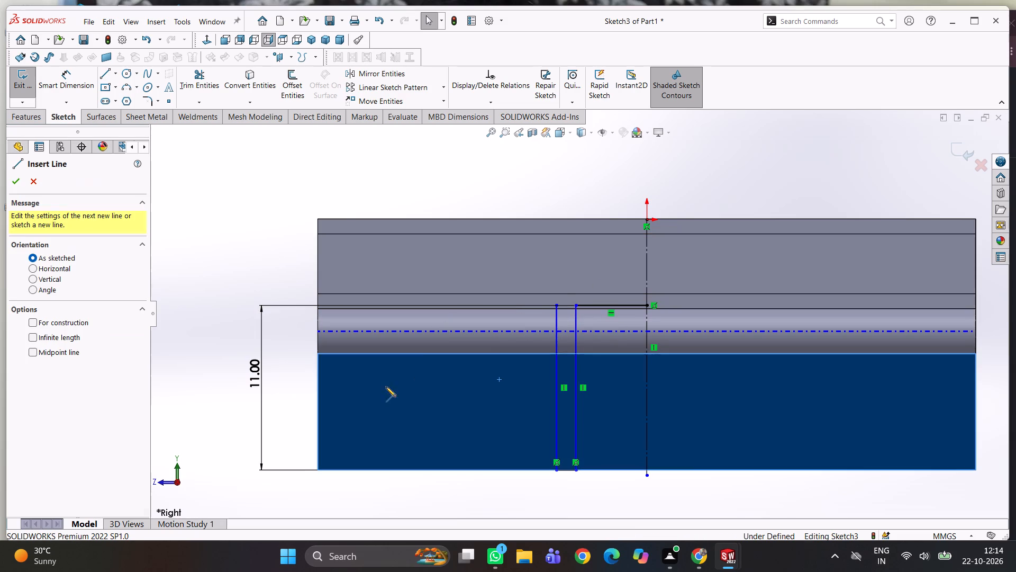
{"action": "left_click", "coordinate": [554, 305]}
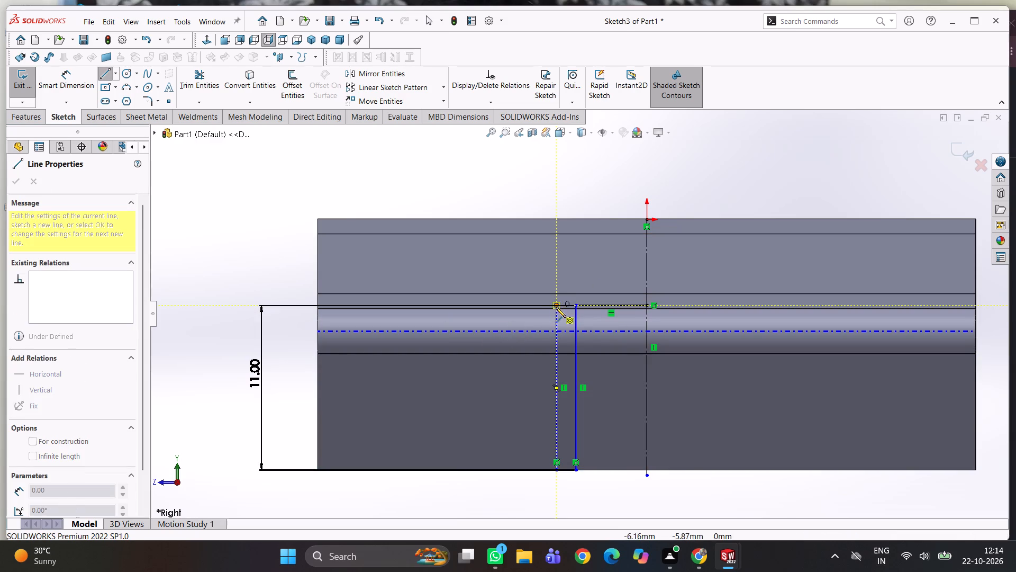
{"action": "left_click", "coordinate": [315, 306]}
{"action": "key", "text": "Escape"}
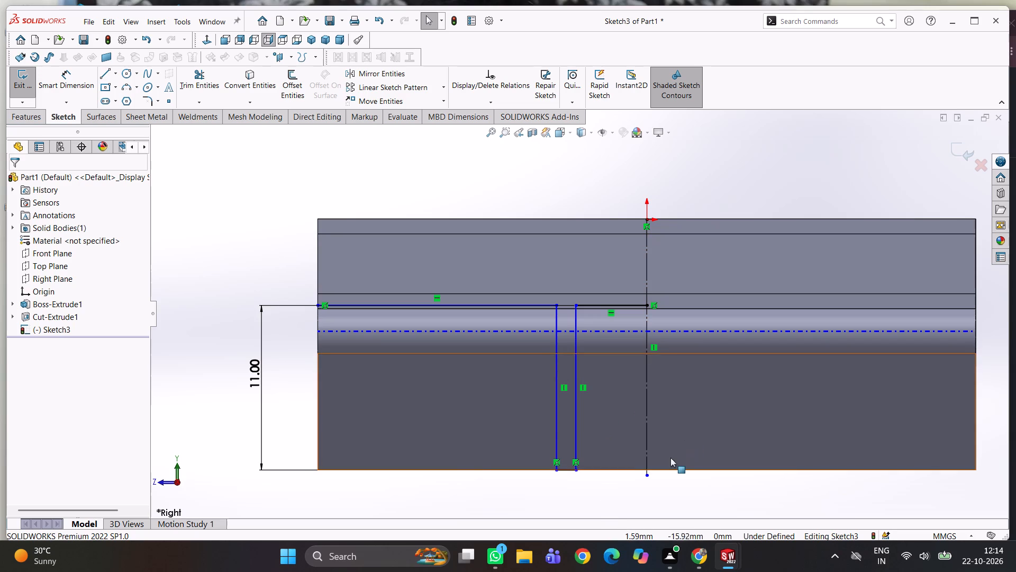
Dimension the first vertical line to the centreline as a doubled distance of 18 mm.
{"action": "right_click_drag", "start_coordinate": [670, 458], "coordinate": [655, 329]}
{"action": "left_click", "coordinate": [578, 416]}
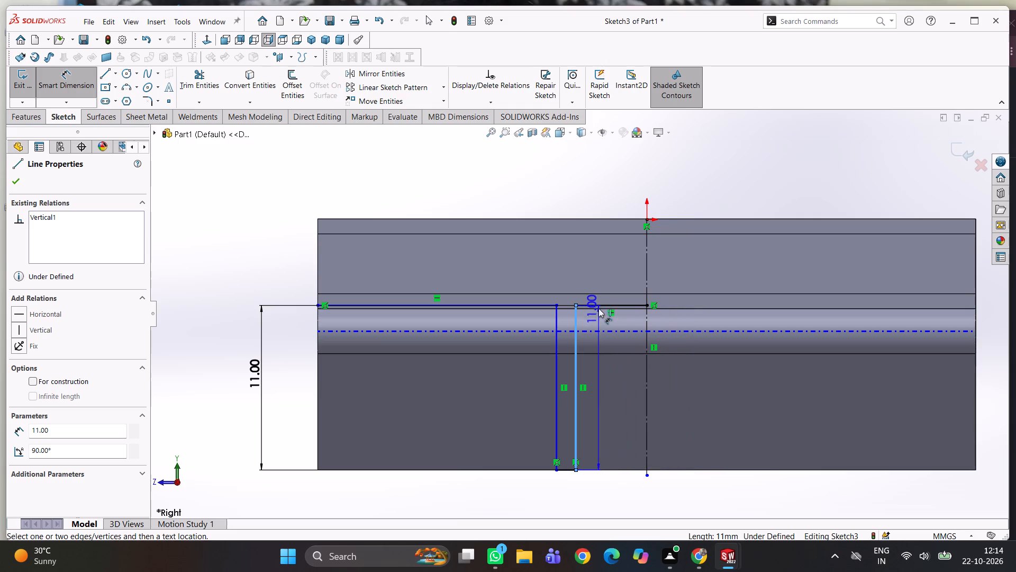
{"action": "key", "text": "Escape"}
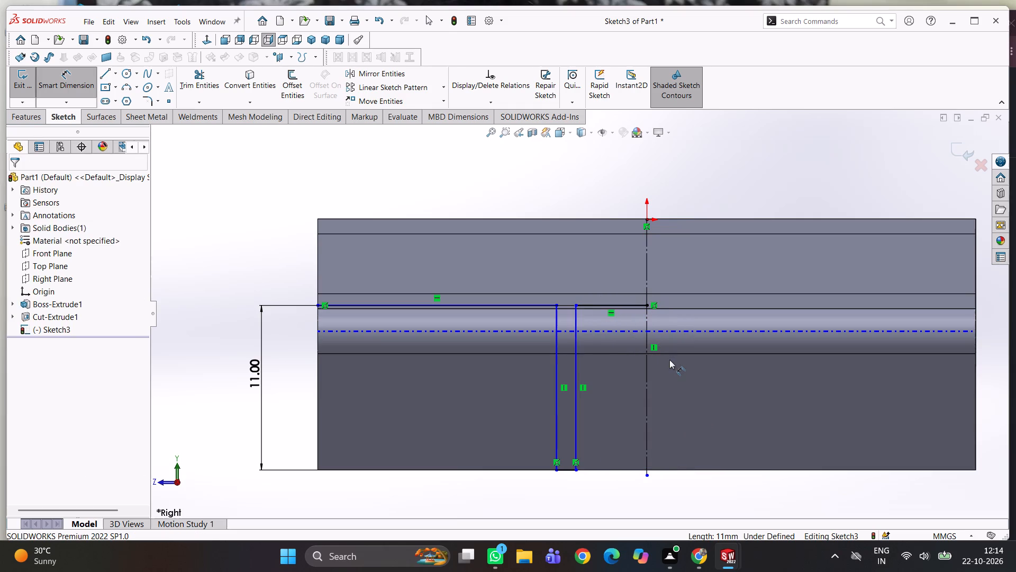
{"action": "left_click", "coordinate": [579, 416]}
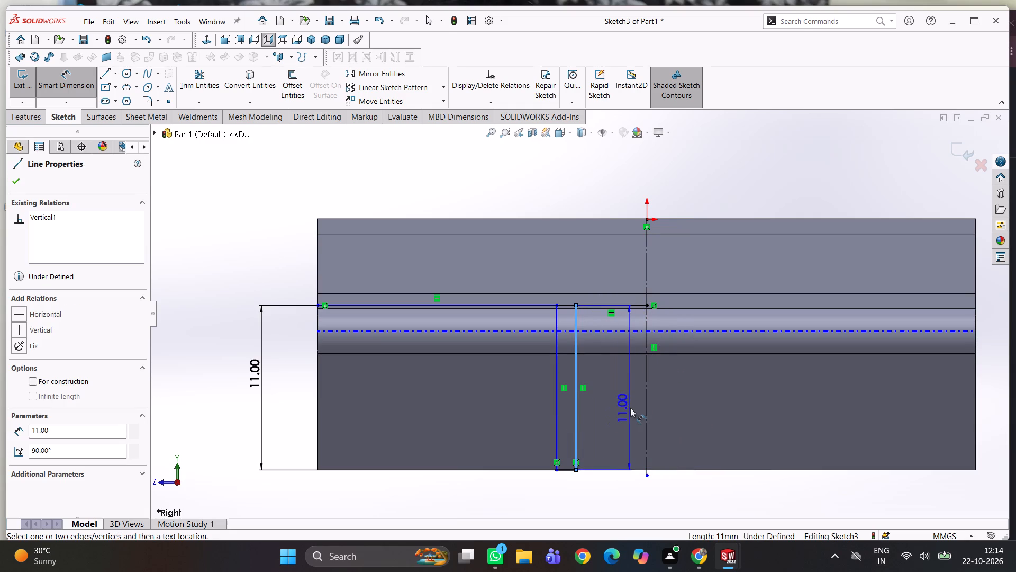
{"action": "left_click", "coordinate": [645, 404]}
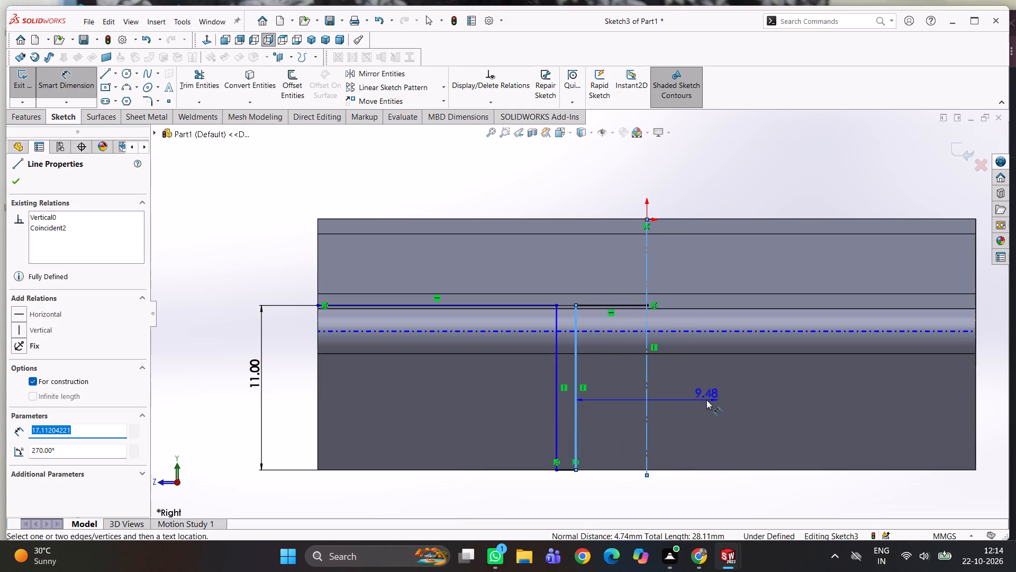
{"action": "left_click", "coordinate": [706, 400]}
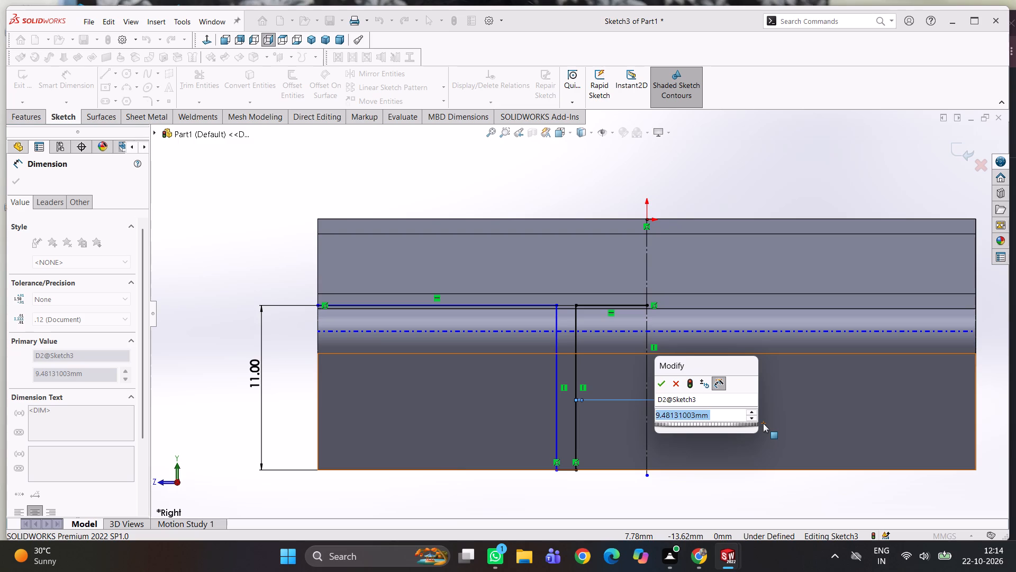
{"action": "type", "text": "18"}
{"action": "key", "text": "Return"}
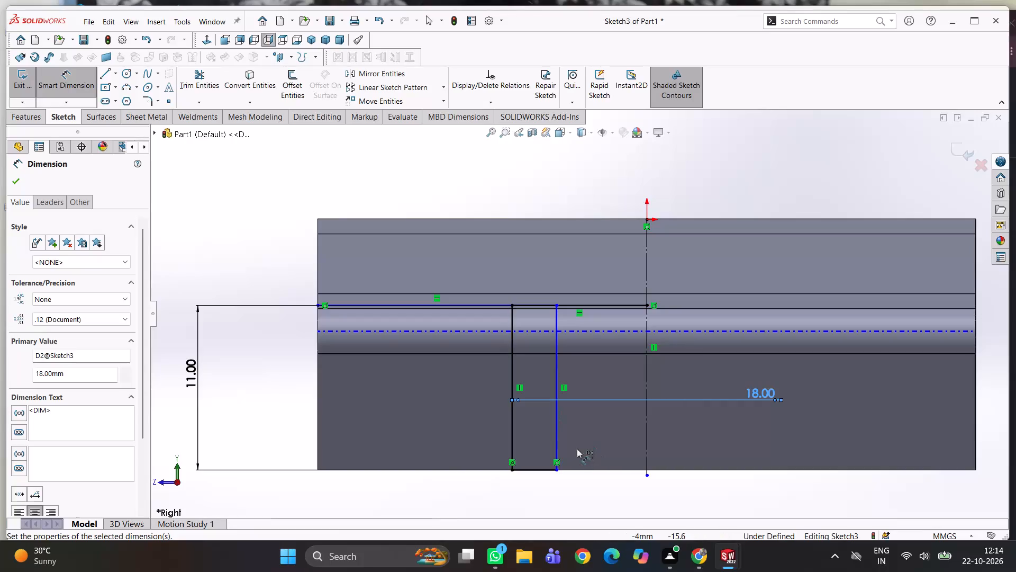
Dimension the second vertical line to the centreline as a doubled distance of 20 mm.
{"action": "left_click", "coordinate": [560, 427]}
{"action": "left_click", "coordinate": [558, 425]}
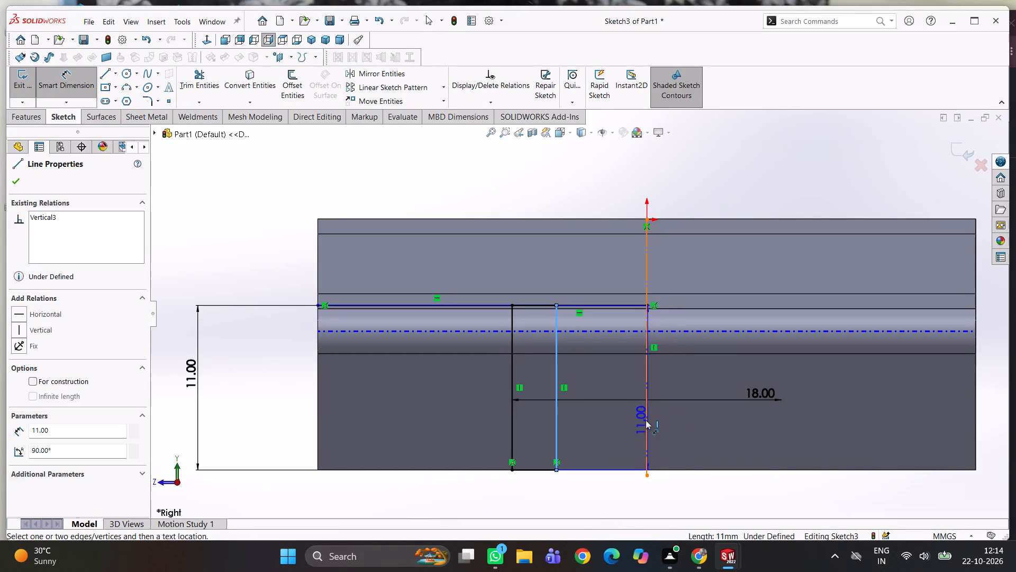
{"action": "left_click", "coordinate": [649, 415]}
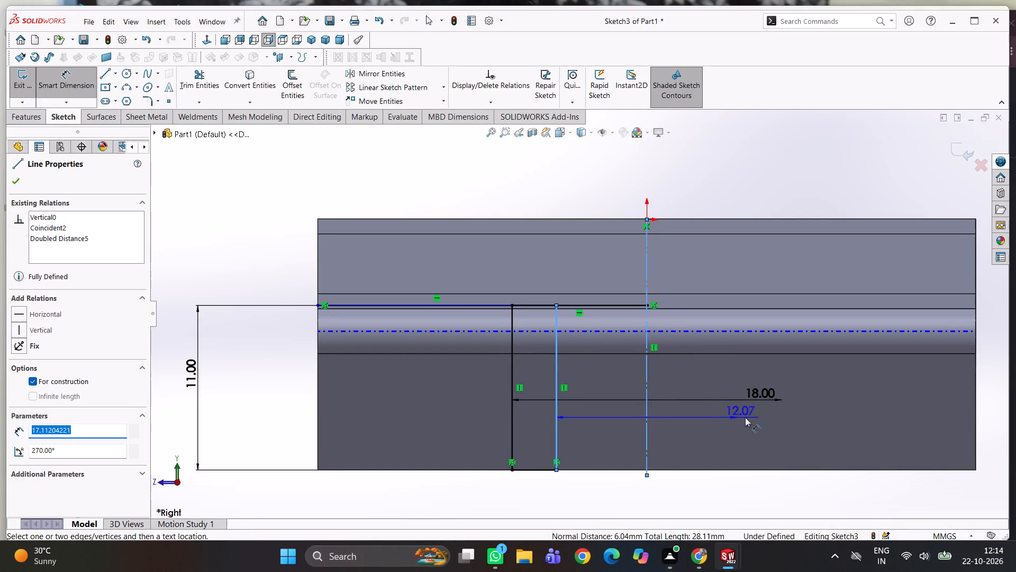
{"action": "left_click", "coordinate": [747, 417]}
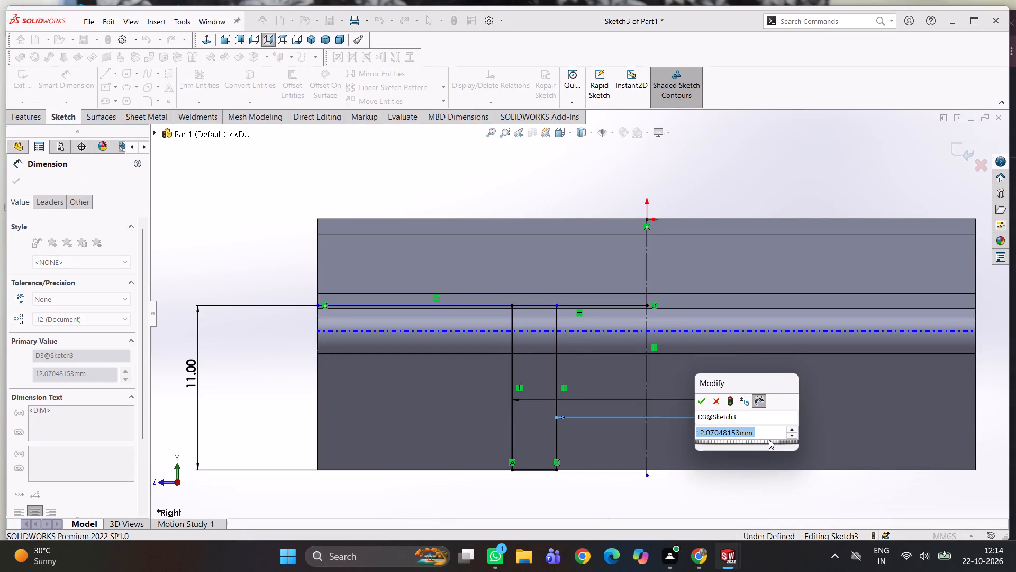
{"action": "type", "text": "20"}
{"action": "key", "text": "Return"}
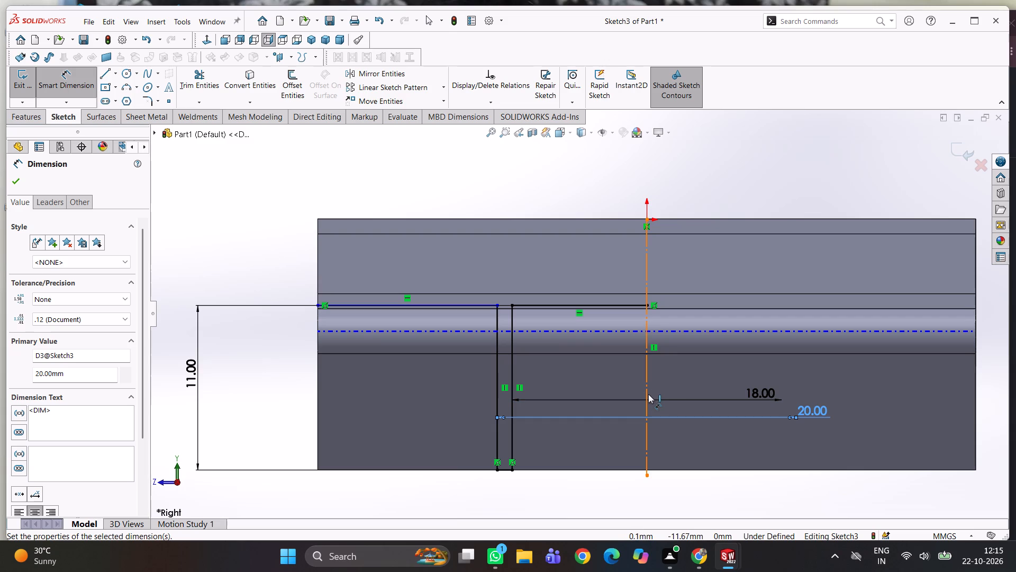
Set the height dimension of the first vertical line to 8 mm.
{"action": "left_click", "coordinate": [188, 366]}
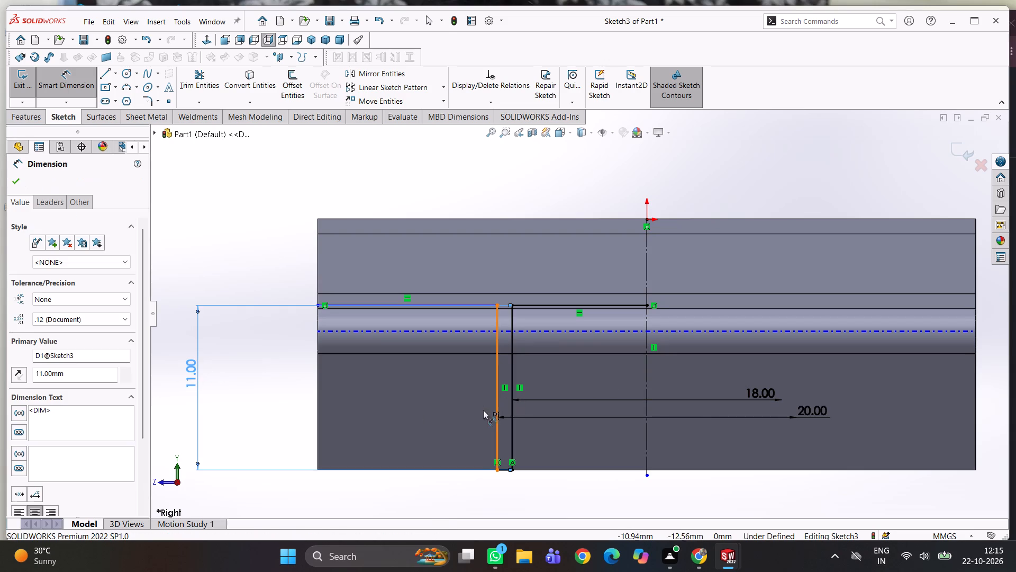
{"action": "left_click", "coordinate": [187, 374]}
{"action": "left_click", "coordinate": [187, 374]}
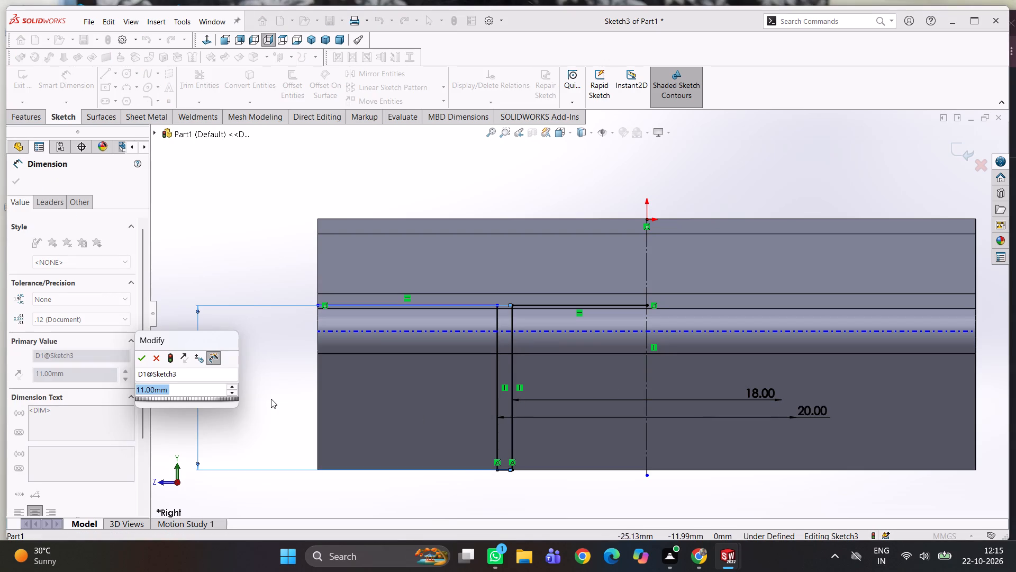
{"action": "key", "text": "8"}
{"action": "key", "text": "Return"}
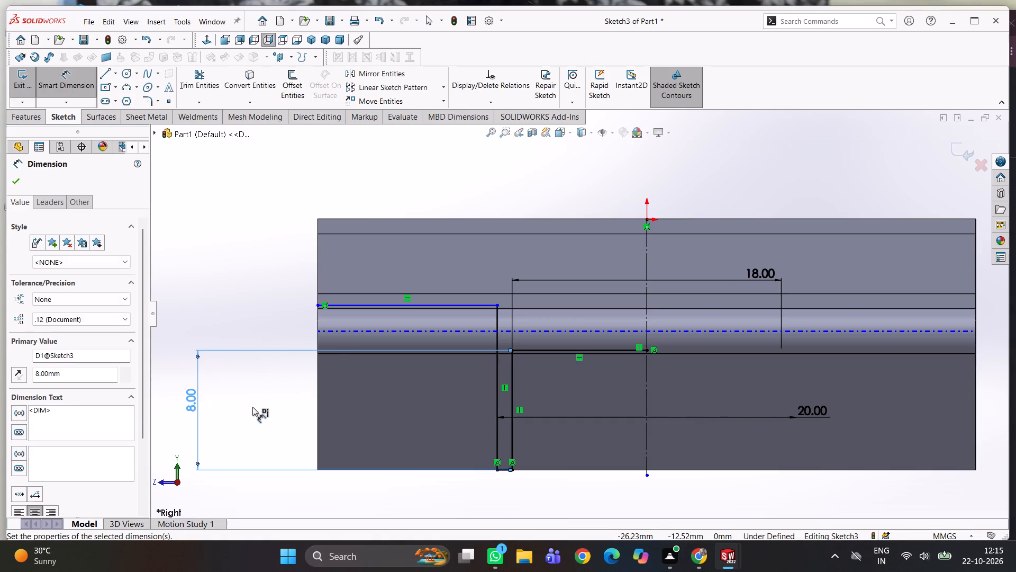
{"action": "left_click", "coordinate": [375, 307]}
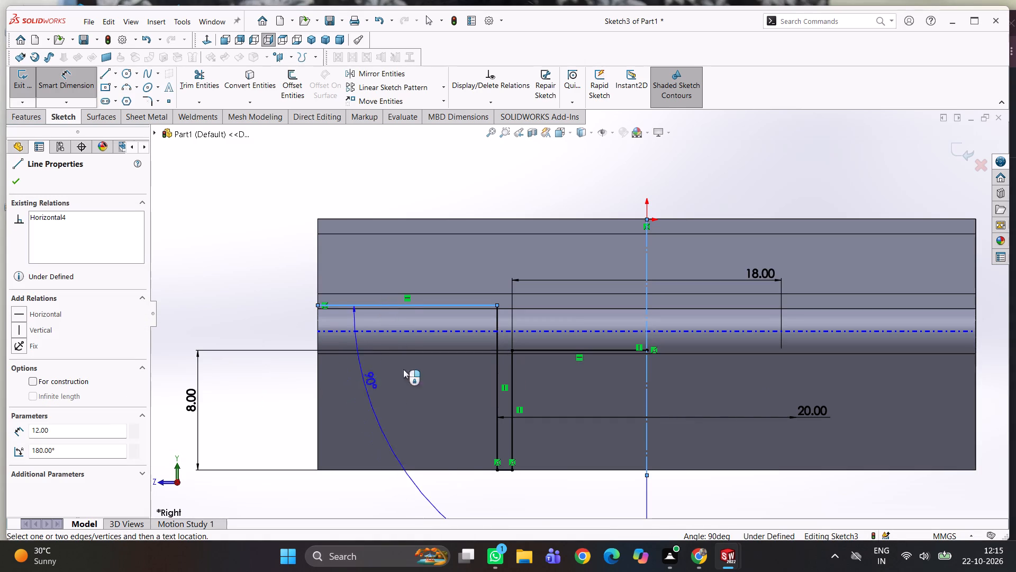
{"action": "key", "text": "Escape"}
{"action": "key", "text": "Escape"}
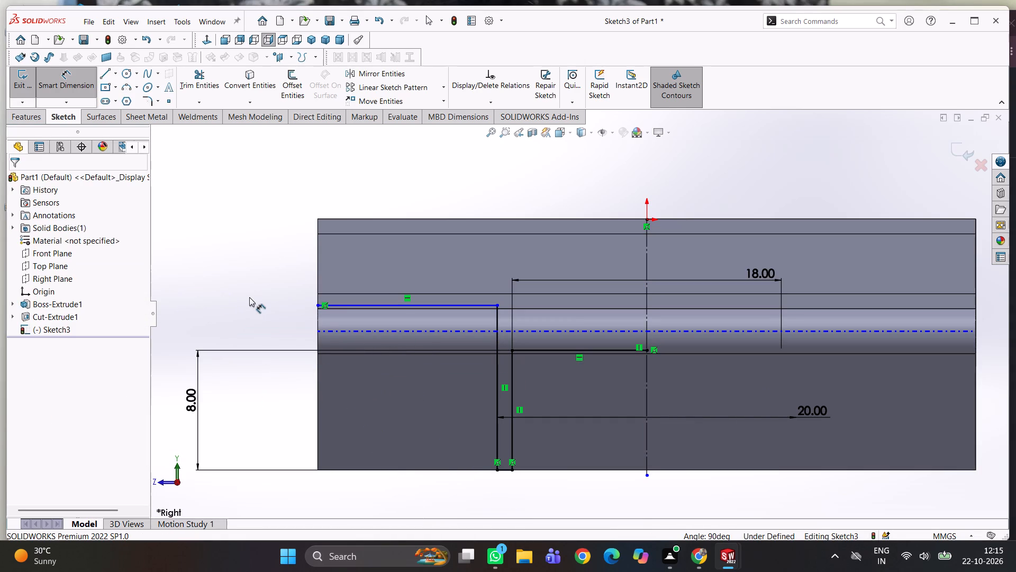
Make the outer horizontal line collinear with the inner horizontal line that ends at the centreline.
{"action": "left_click", "coordinate": [249, 297]}
{"action": "right_click_drag", "start_coordinate": [262, 307], "coordinate": [249, 199]}
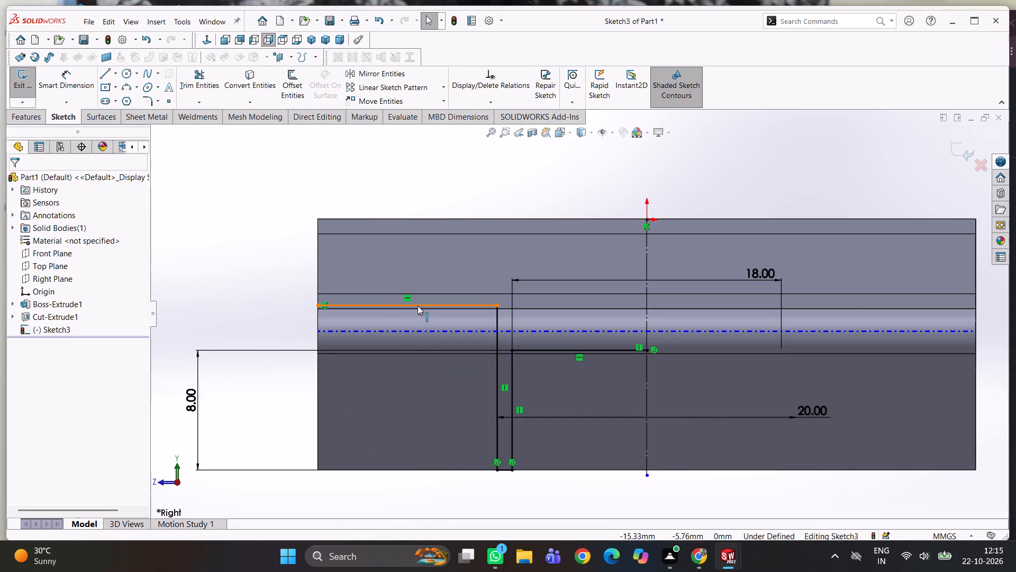
{"action": "left_click", "coordinate": [418, 306]}
{"action": "left_click", "coordinate": [550, 351], "text": "ctrl"}
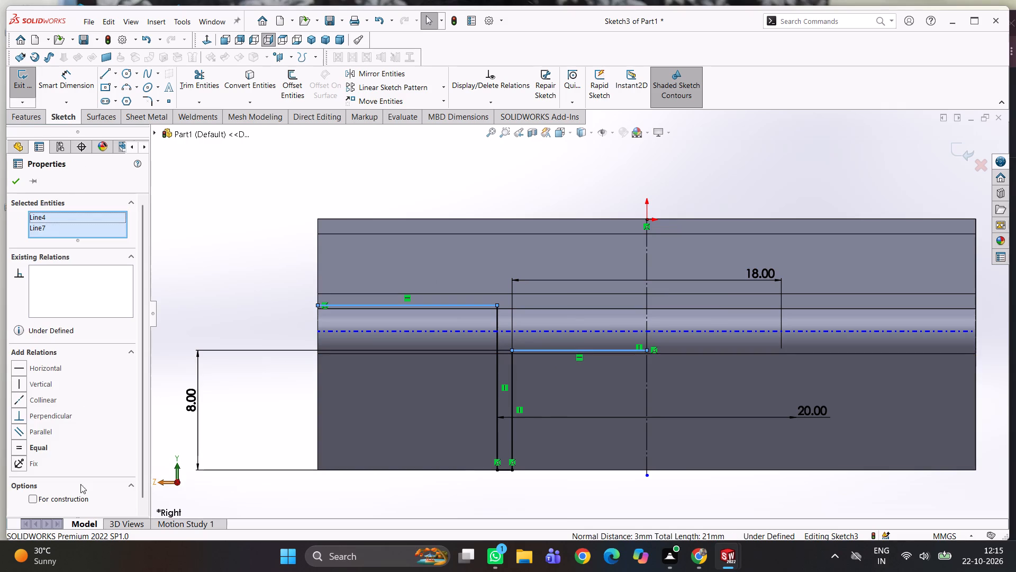
{"action": "left_click", "coordinate": [26, 399]}
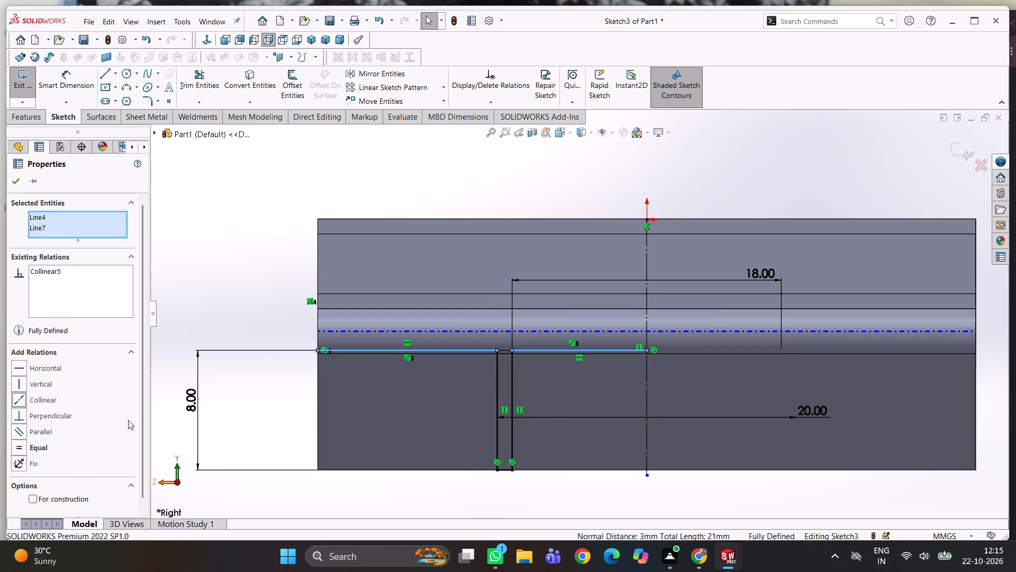
{"action": "left_click", "coordinate": [239, 415]}
Mirror the two horizontal lines, the two vertical lines and the short bottom line about the vertical centreline, keeping the originals.
{"action": "scroll", "coordinate": [458, 386], "scroll_direction": "down", "scroll_amount": 2}
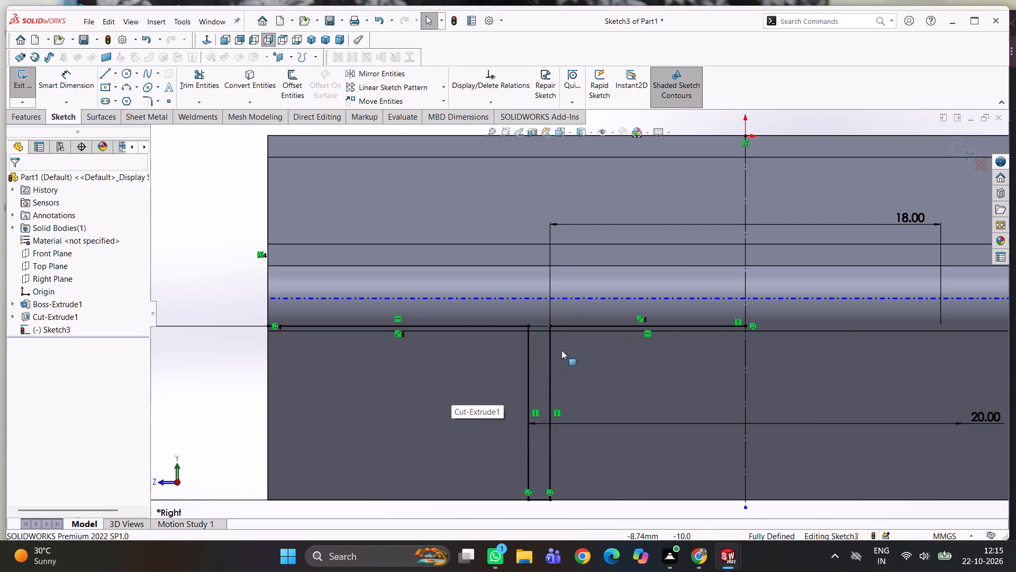
{"action": "scroll", "coordinate": [454, 386], "scroll_direction": "up", "scroll_amount": 1}
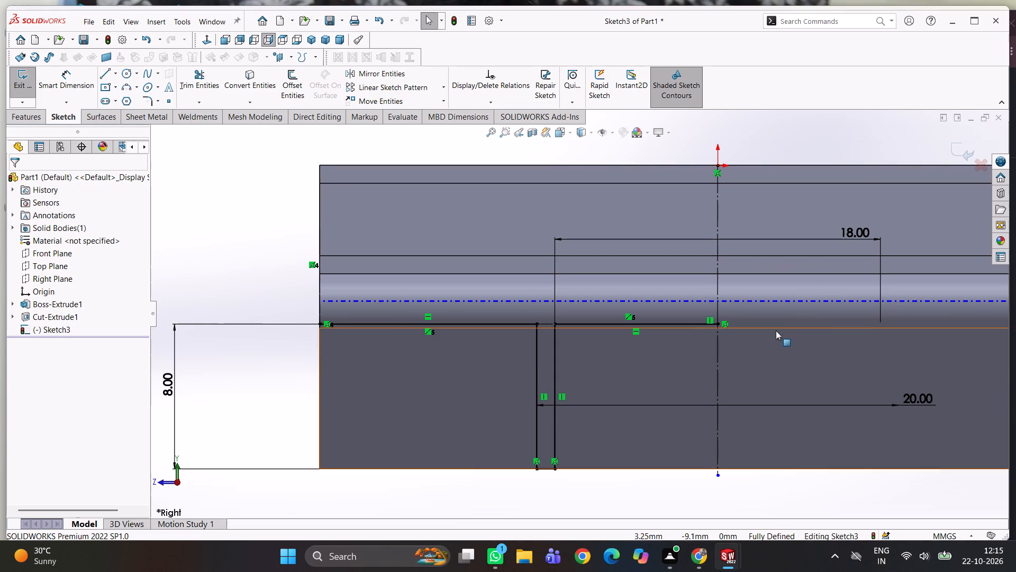
{"action": "scroll", "coordinate": [728, 365], "scroll_direction": "up", "scroll_amount": 1}
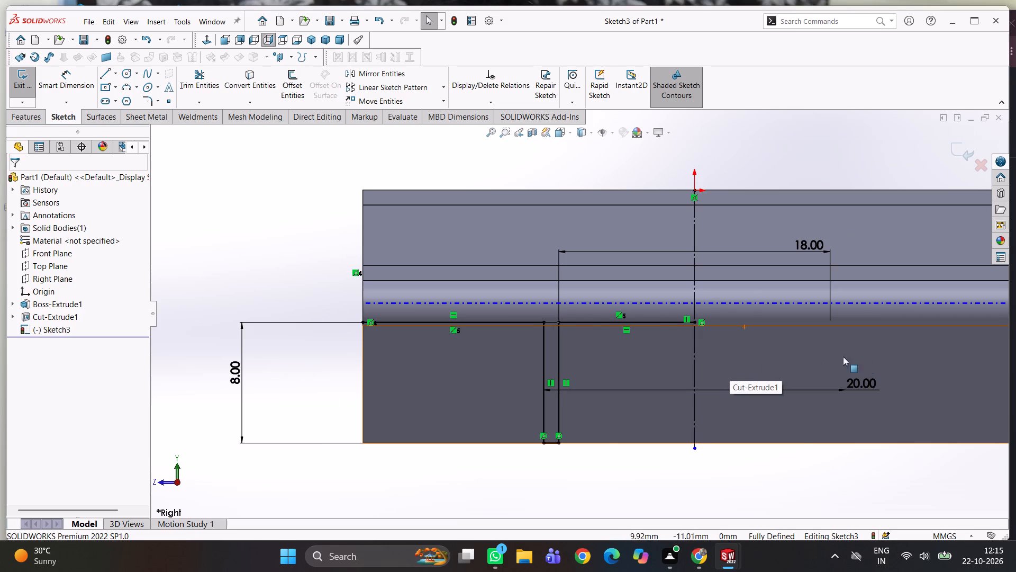
{"action": "scroll", "coordinate": [830, 358], "scroll_direction": "up", "scroll_amount": 2}
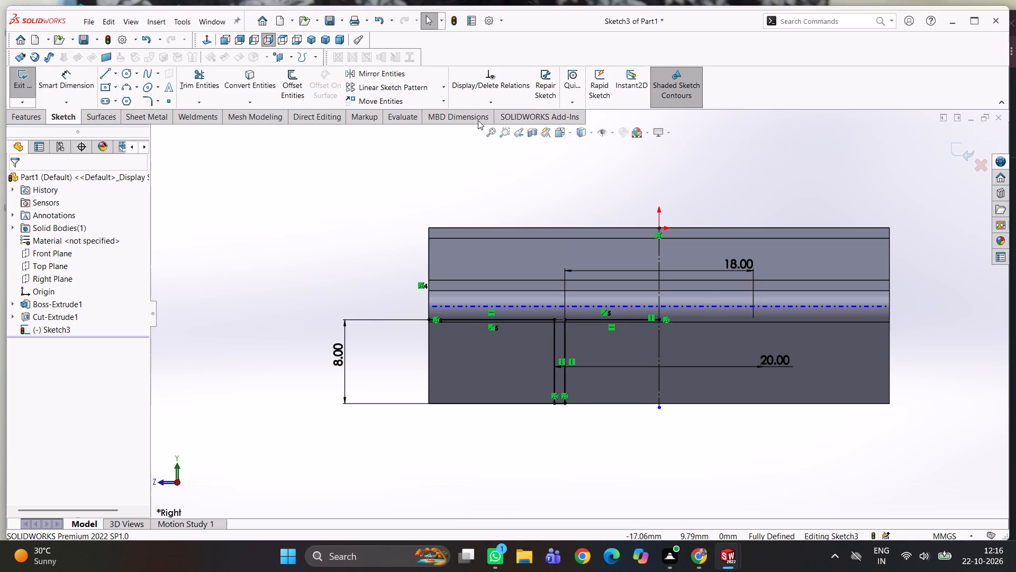
{"action": "left_click", "coordinate": [357, 71]}
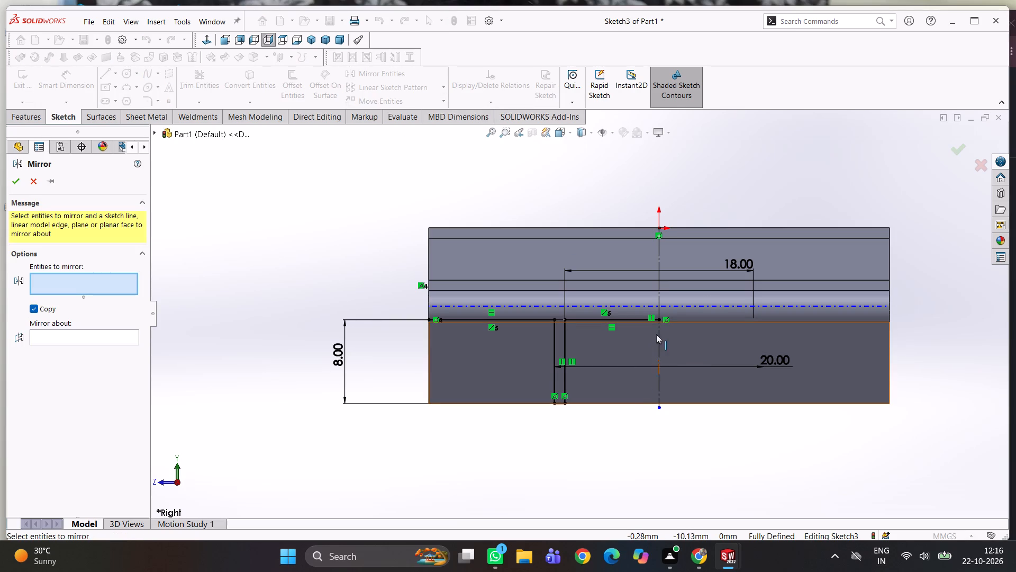
{"action": "left_click", "coordinate": [67, 339]}
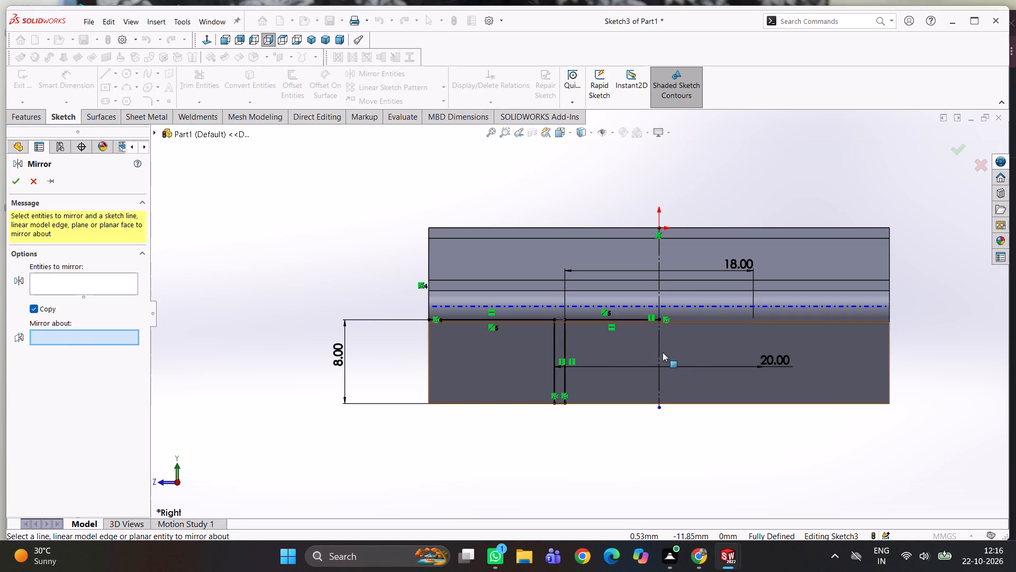
{"action": "left_click", "coordinate": [658, 347]}
{"action": "left_click", "coordinate": [112, 289]}
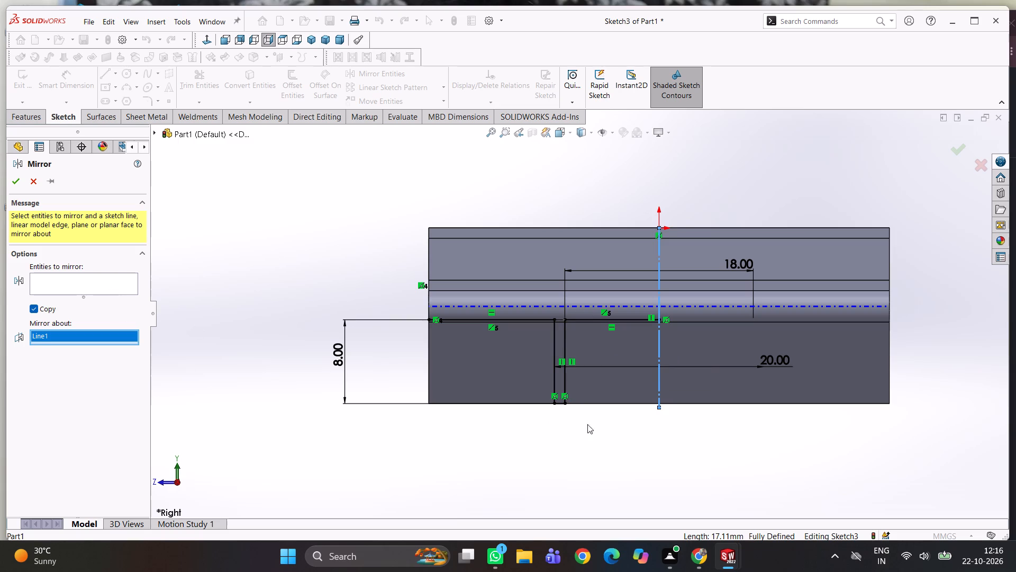
{"action": "left_click", "coordinate": [613, 319]}
{"action": "left_click", "coordinate": [565, 347]}
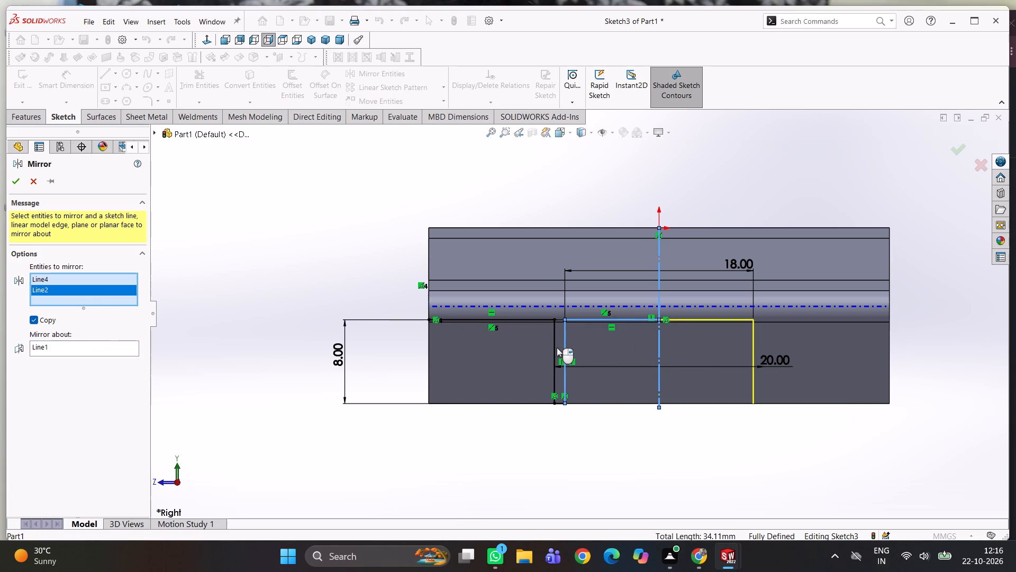
{"action": "left_click", "coordinate": [552, 350]}
{"action": "left_click", "coordinate": [536, 319]}
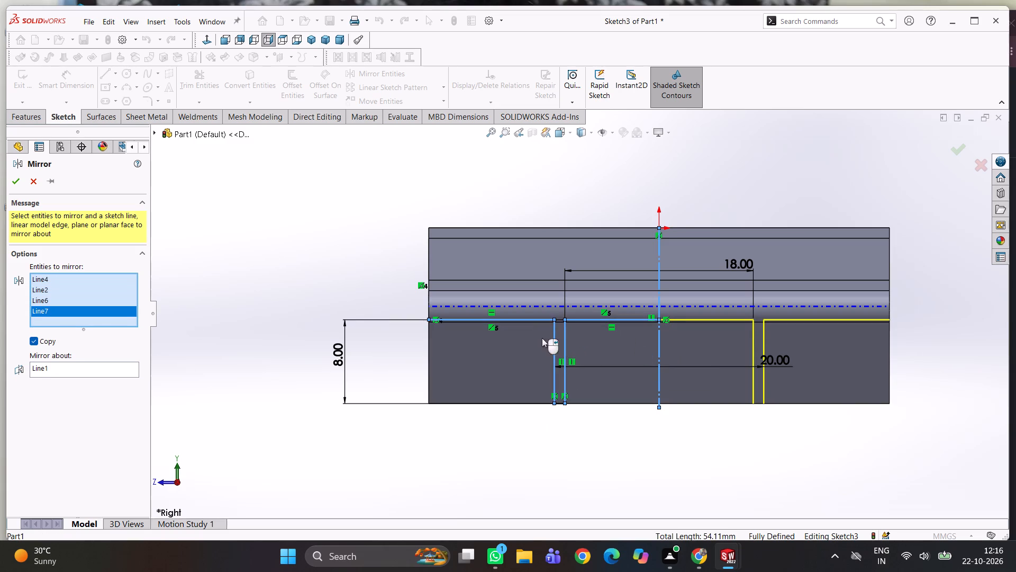
{"action": "scroll", "coordinate": [563, 398], "scroll_direction": "down", "scroll_amount": 3}
{"action": "left_click", "coordinate": [560, 392]}
{"action": "scroll", "coordinate": [607, 427], "scroll_direction": "up", "scroll_amount": 2}
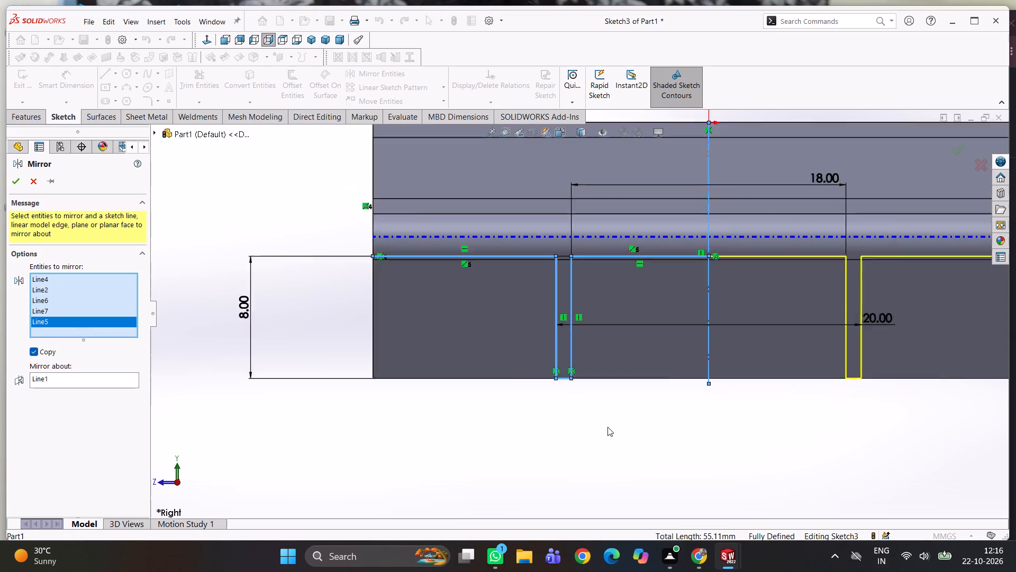
{"action": "scroll", "coordinate": [607, 427], "scroll_direction": "up", "scroll_amount": 2}
{"action": "left_click", "coordinate": [17, 176]}
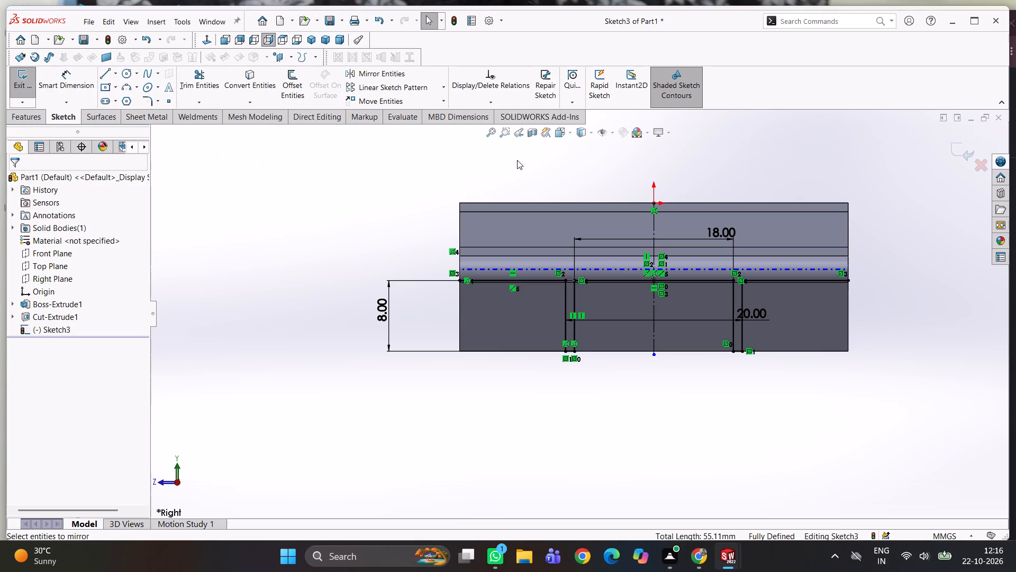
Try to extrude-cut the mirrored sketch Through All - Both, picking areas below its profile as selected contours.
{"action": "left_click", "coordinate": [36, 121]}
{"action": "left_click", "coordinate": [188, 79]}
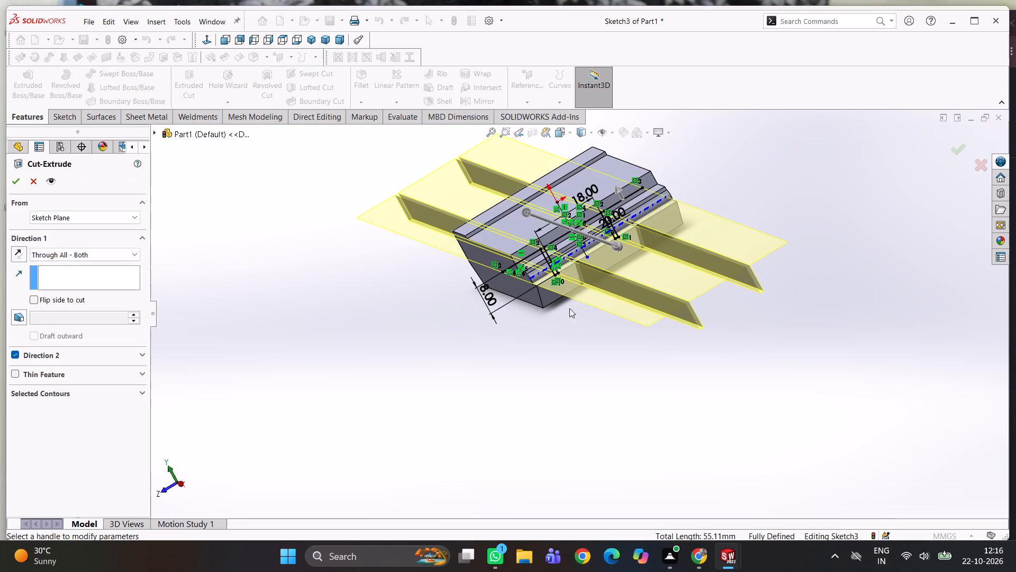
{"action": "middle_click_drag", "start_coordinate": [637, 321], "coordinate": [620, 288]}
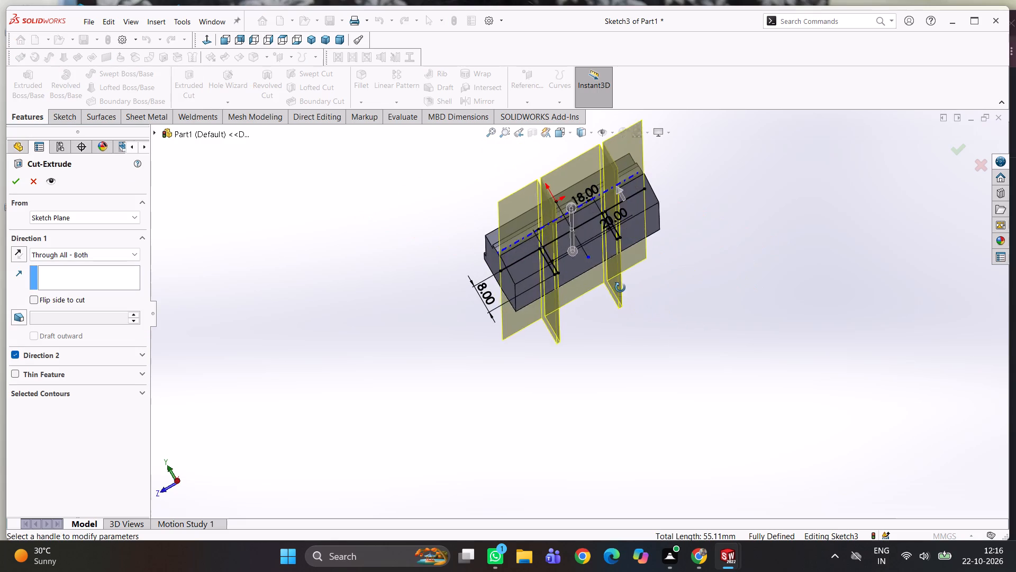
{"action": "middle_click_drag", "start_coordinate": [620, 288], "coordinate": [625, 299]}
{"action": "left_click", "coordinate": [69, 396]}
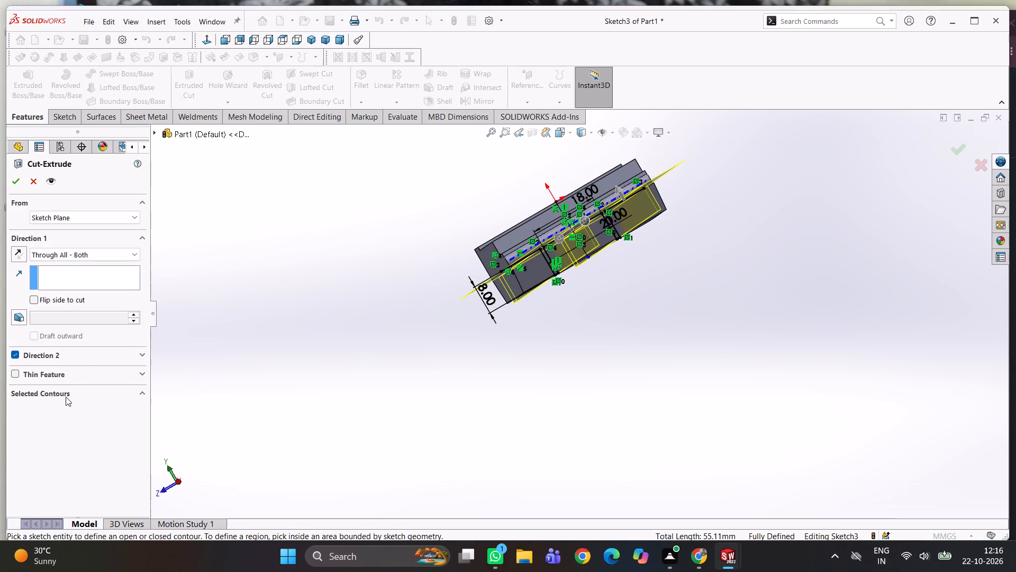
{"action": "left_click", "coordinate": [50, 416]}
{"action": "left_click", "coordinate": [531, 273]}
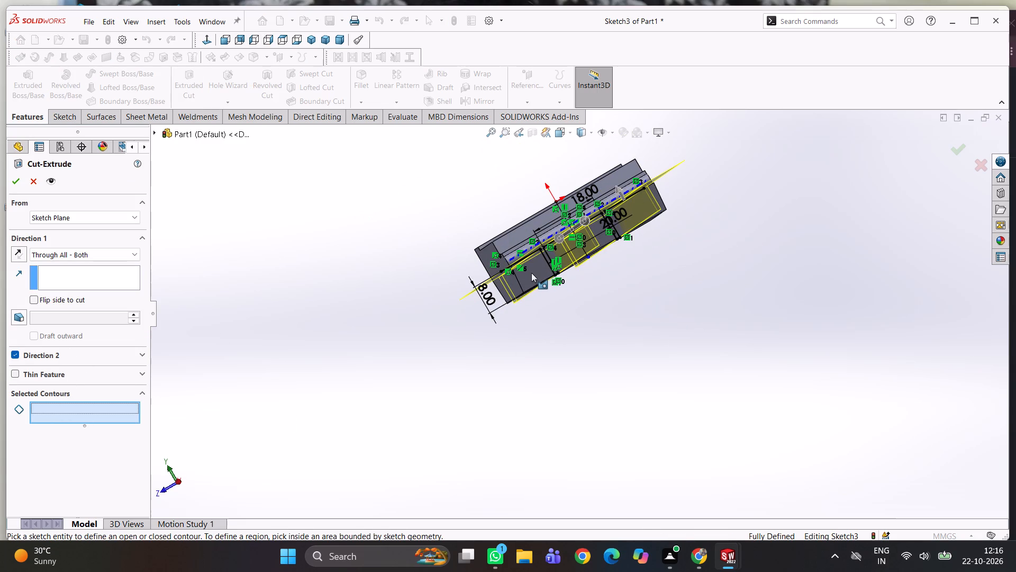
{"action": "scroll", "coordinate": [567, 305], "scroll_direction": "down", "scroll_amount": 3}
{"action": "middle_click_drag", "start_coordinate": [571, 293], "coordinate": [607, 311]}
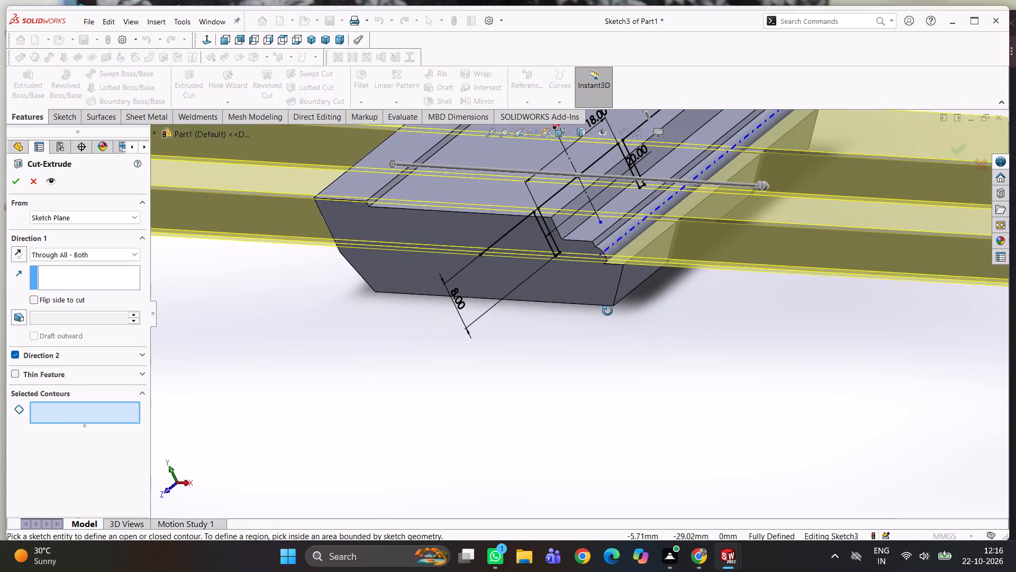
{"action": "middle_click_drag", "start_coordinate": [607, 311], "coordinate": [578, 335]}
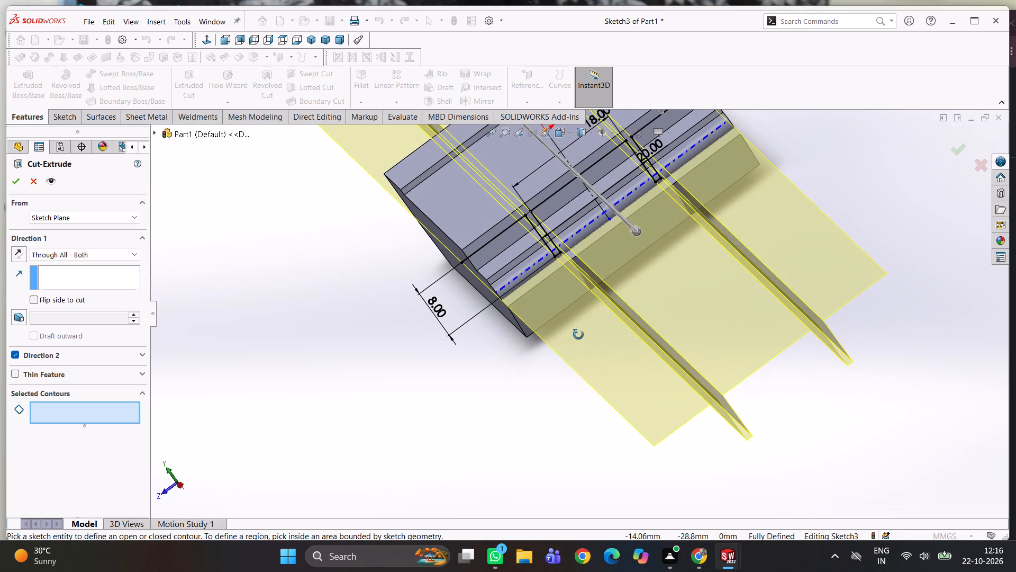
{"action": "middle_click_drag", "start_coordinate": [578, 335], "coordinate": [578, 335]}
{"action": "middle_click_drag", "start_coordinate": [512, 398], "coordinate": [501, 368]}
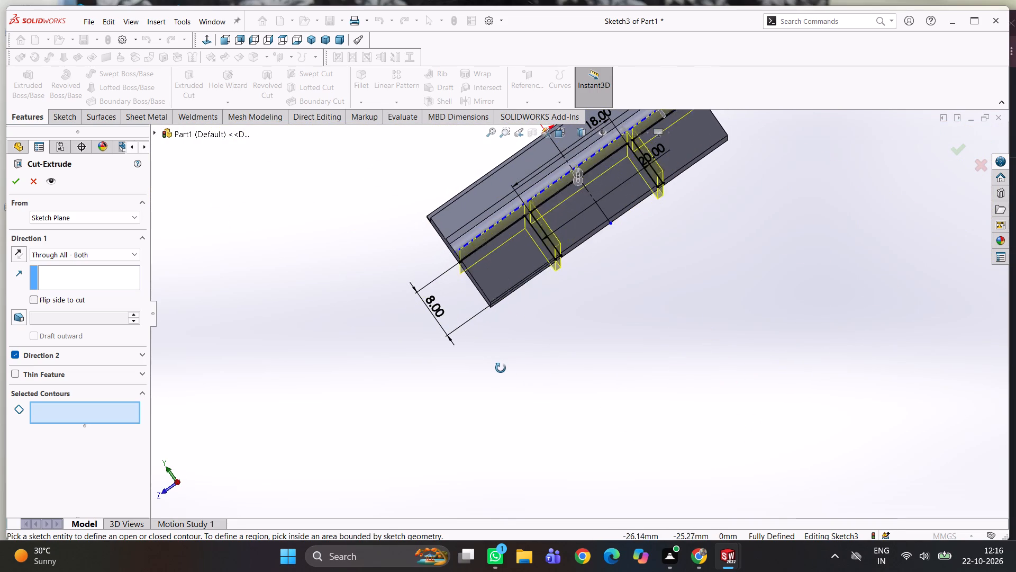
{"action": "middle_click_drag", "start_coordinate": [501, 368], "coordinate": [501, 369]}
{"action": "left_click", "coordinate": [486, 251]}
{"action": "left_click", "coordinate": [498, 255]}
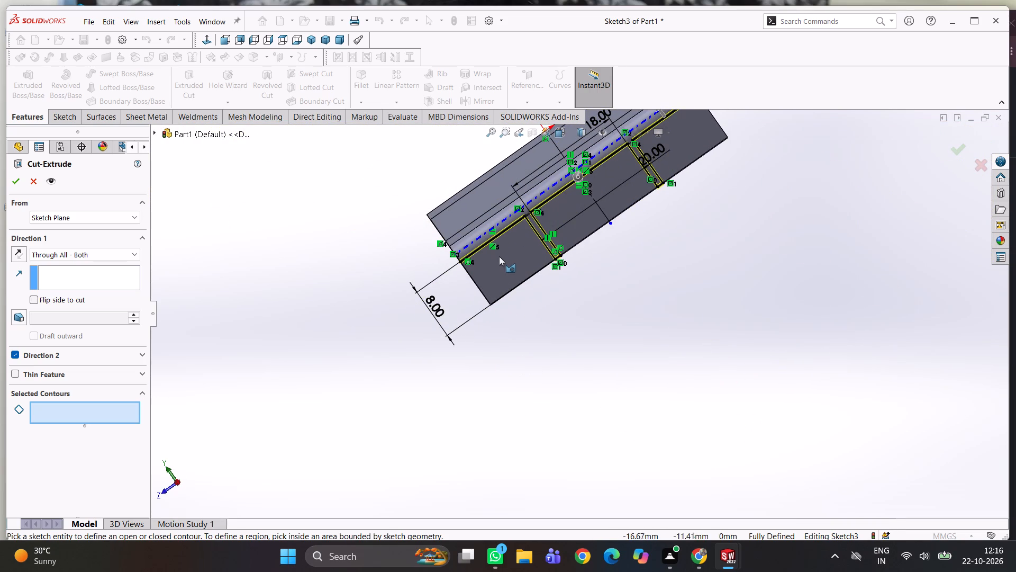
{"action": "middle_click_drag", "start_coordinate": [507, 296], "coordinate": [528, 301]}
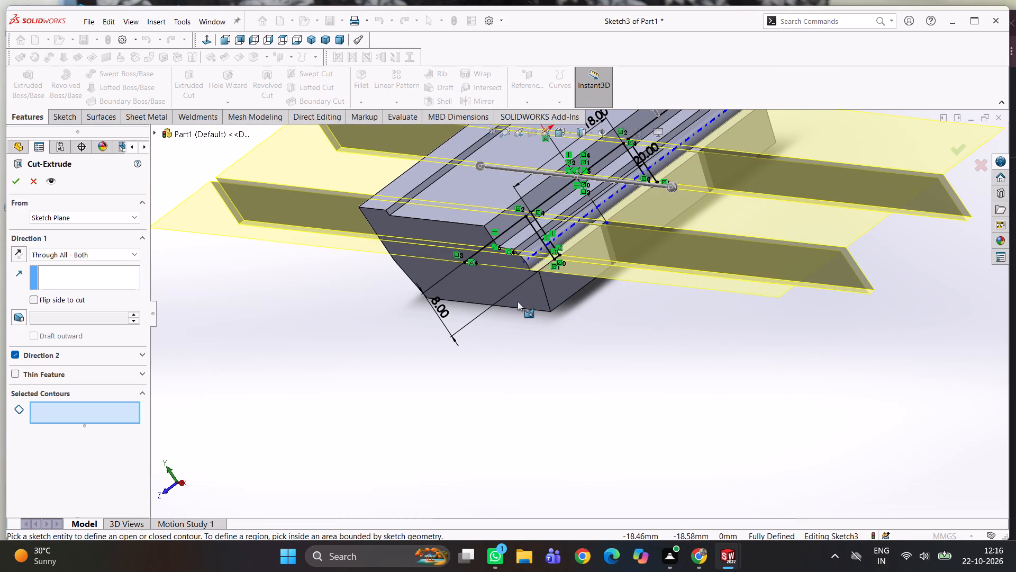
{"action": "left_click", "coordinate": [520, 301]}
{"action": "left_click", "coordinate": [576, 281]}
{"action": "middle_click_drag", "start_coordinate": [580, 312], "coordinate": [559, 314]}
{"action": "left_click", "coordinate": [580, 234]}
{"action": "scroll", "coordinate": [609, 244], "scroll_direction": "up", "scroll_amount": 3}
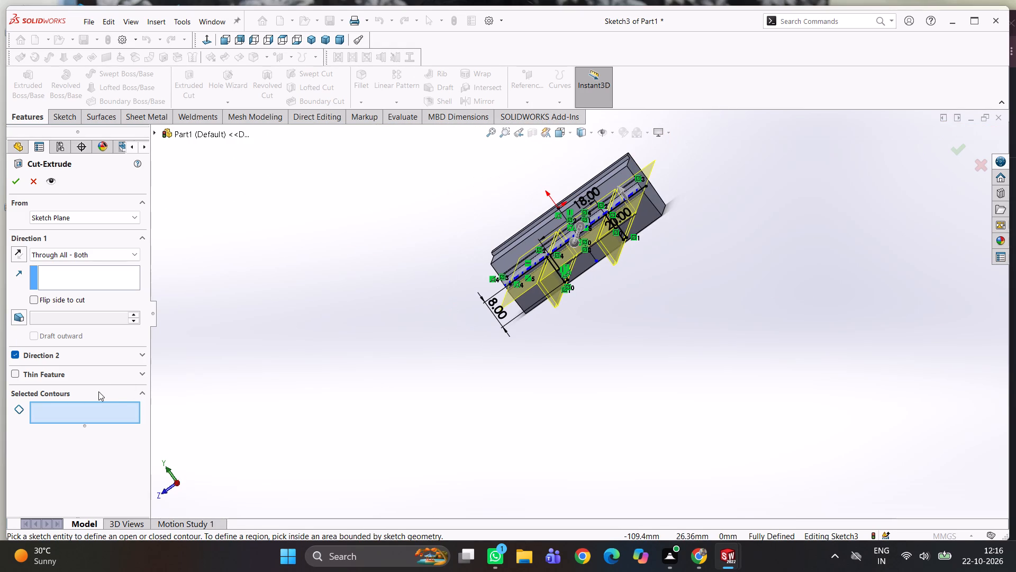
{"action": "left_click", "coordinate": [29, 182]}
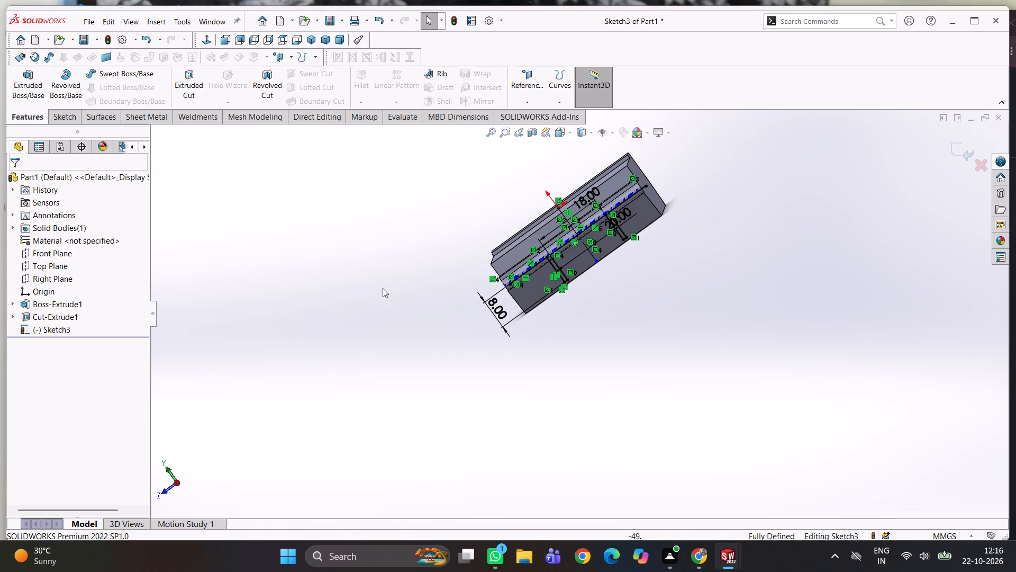
Close the outer area on the +Z side of the sketch with an 8 mm vertical line and a 12 mm bottom line to the outer vertical line.
{"action": "left_click", "coordinate": [37, 326]}
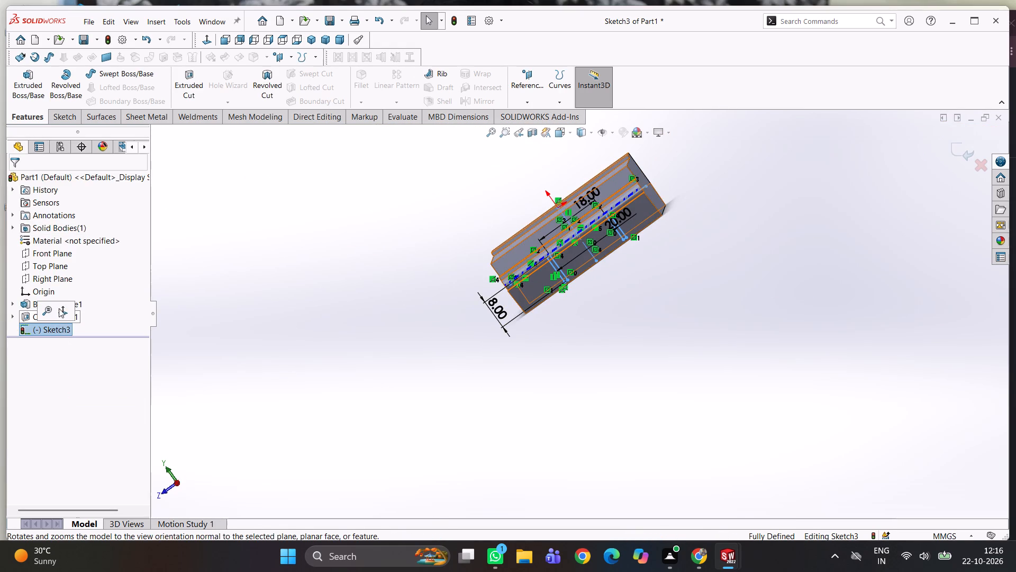
{"action": "left_click", "coordinate": [58, 306]}
{"action": "left_click", "coordinate": [268, 333]}
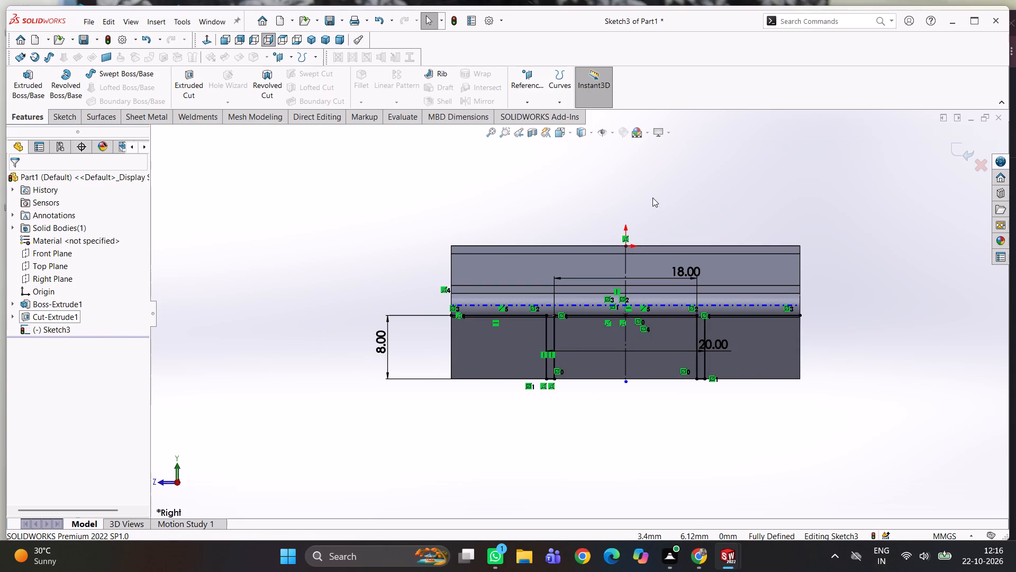
{"action": "right_click_drag", "start_coordinate": [636, 186], "coordinate": [537, 191]}
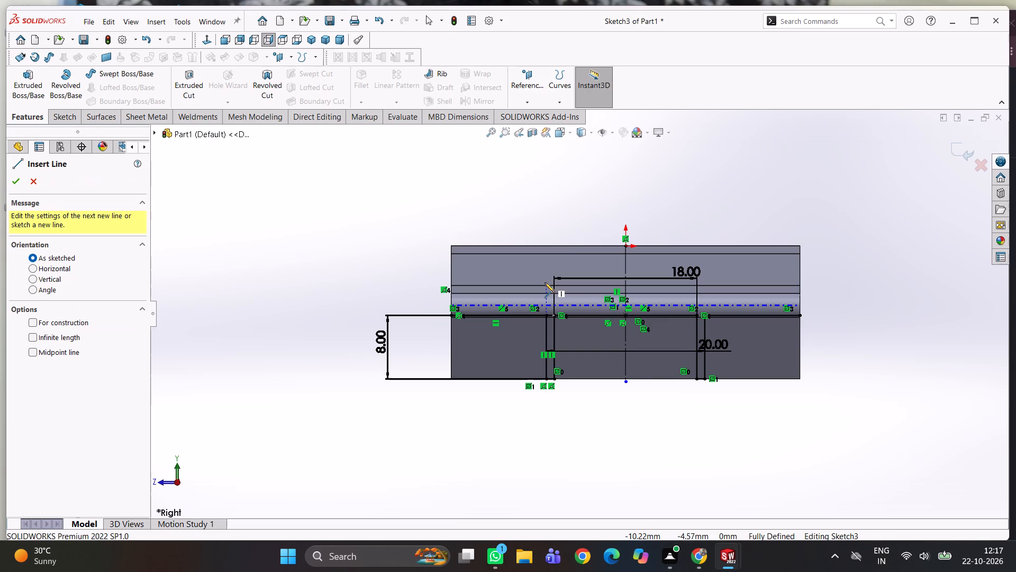
{"action": "left_click", "coordinate": [449, 316]}
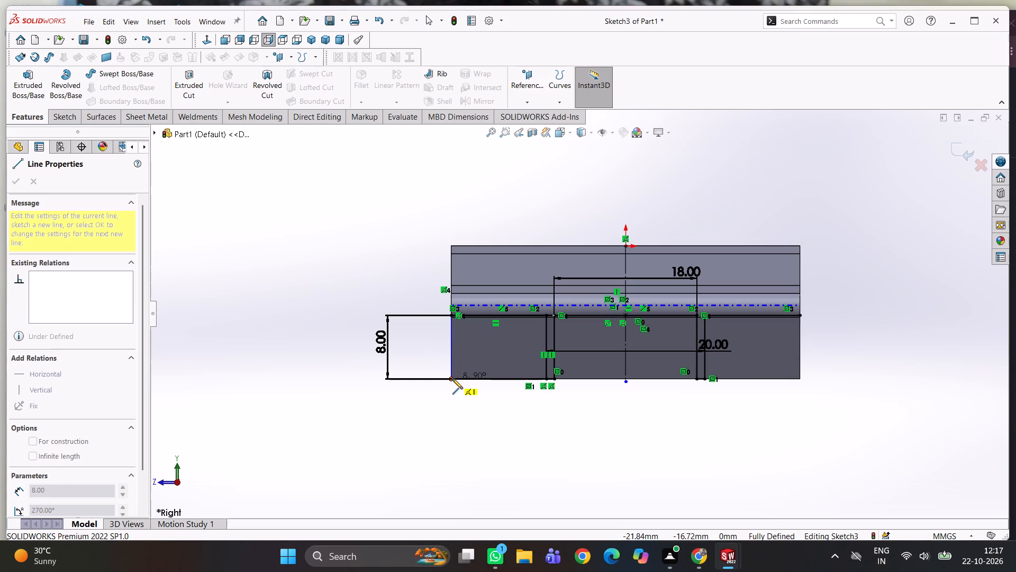
{"action": "left_click", "coordinate": [452, 379]}
{"action": "left_click", "coordinate": [545, 380]}
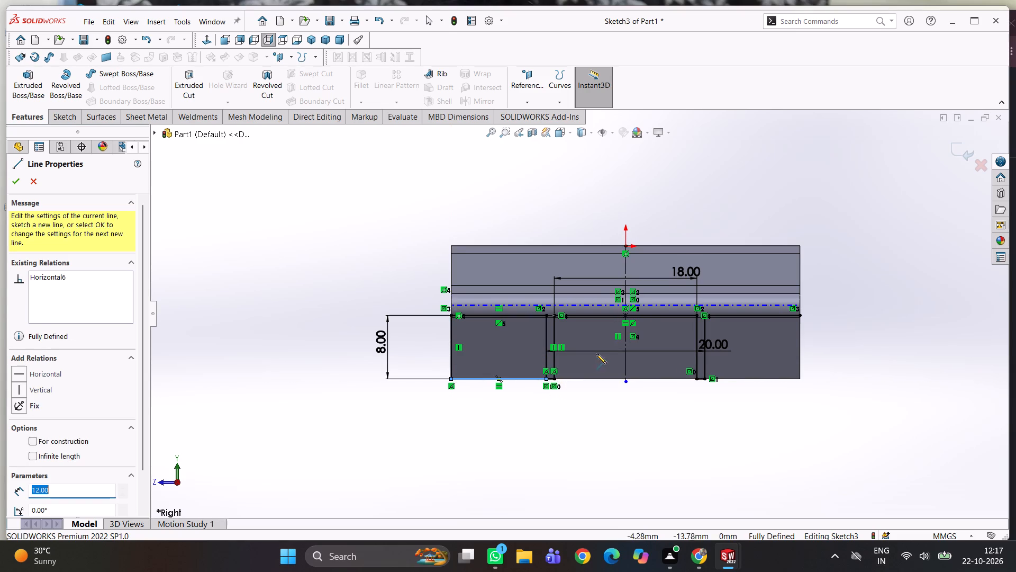
{"action": "key", "text": "grave"}
{"action": "key", "text": "Escape"}
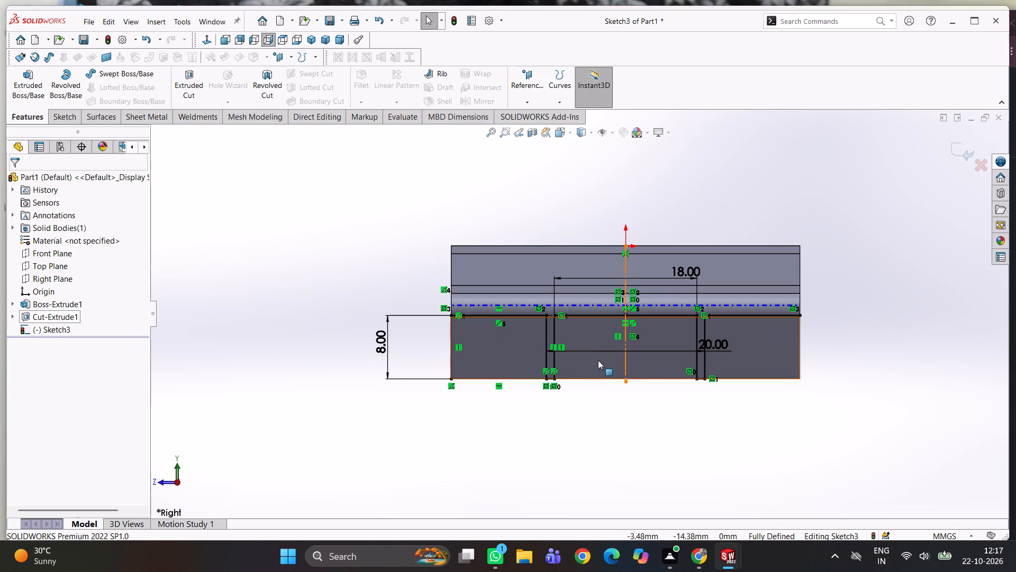
Delete the two short 1 mm bottom lines joining each pair of vertical lines.
{"action": "scroll", "coordinate": [556, 378], "scroll_direction": "down", "scroll_amount": 5}
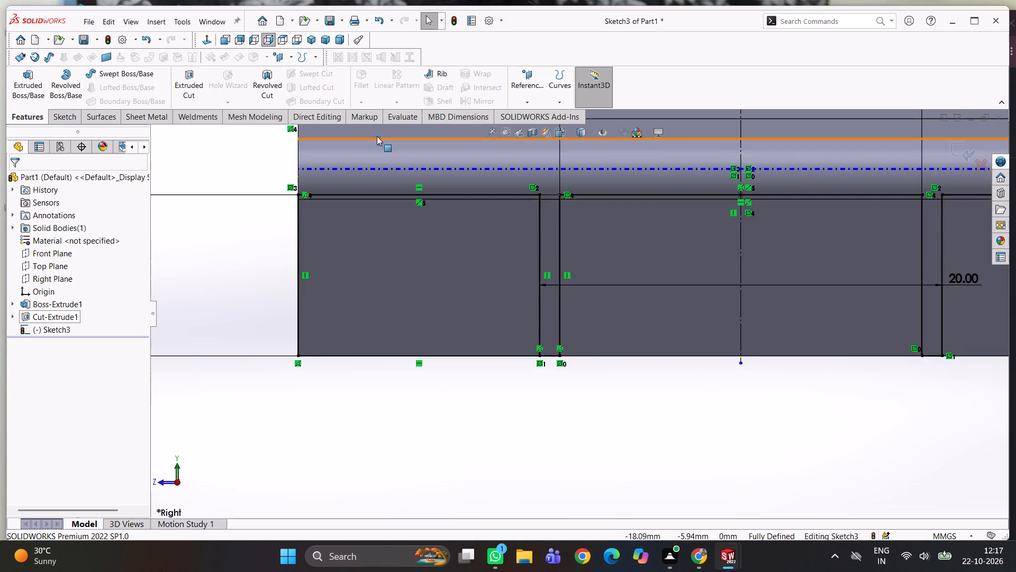
{"action": "left_click", "coordinate": [554, 356]}
{"action": "key", "text": "Delete"}
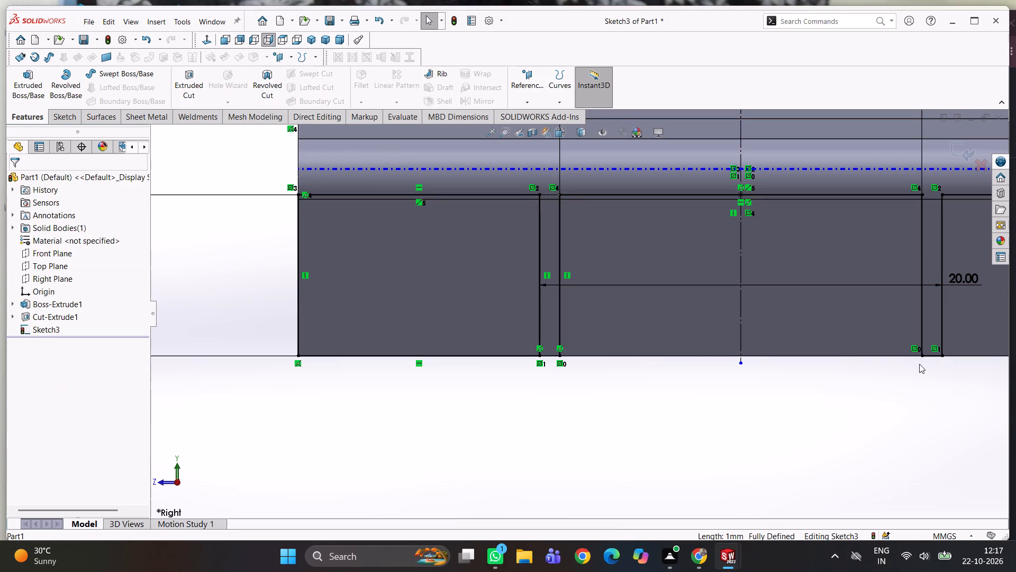
{"action": "left_click", "coordinate": [933, 356]}
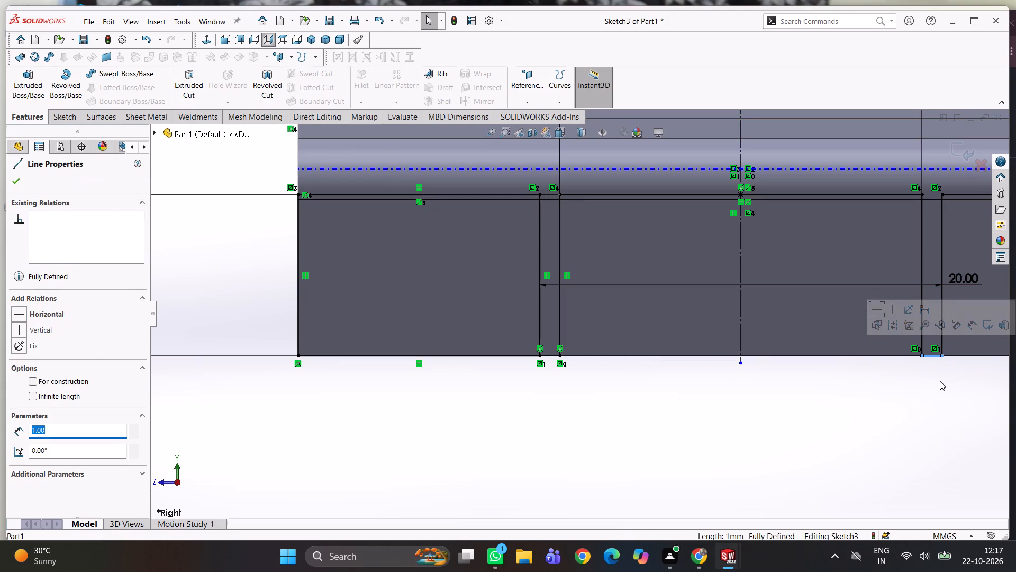
{"action": "key", "text": "Delete"}
Close the middle area with an 18 mm bottom line, and the remaining outer area with a 12 mm bottom line and an 8 mm vertical line.
{"action": "right_click_drag", "start_coordinate": [783, 425], "coordinate": [684, 406]}
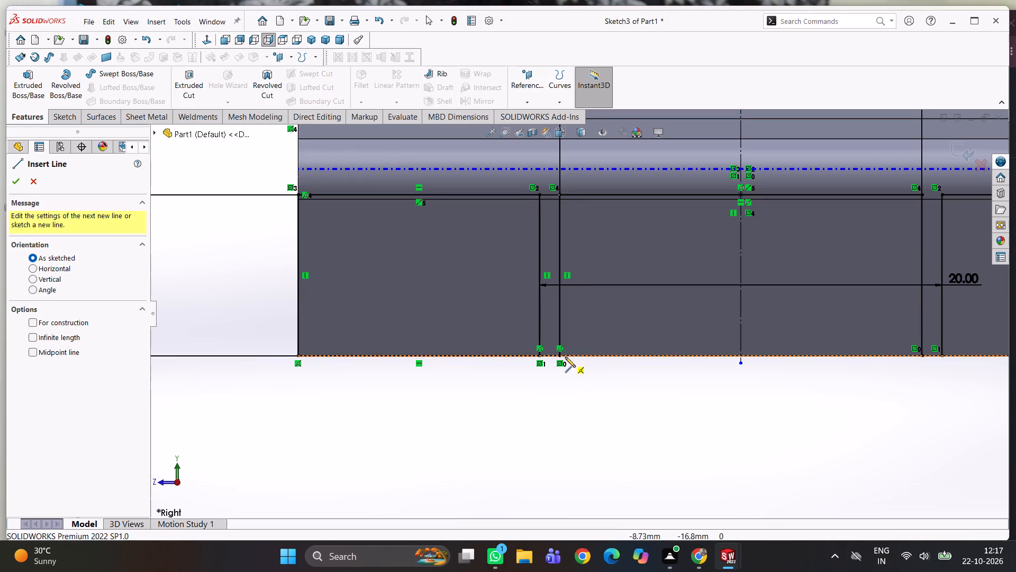
{"action": "left_click", "coordinate": [559, 354]}
{"action": "left_click", "coordinate": [919, 356]}
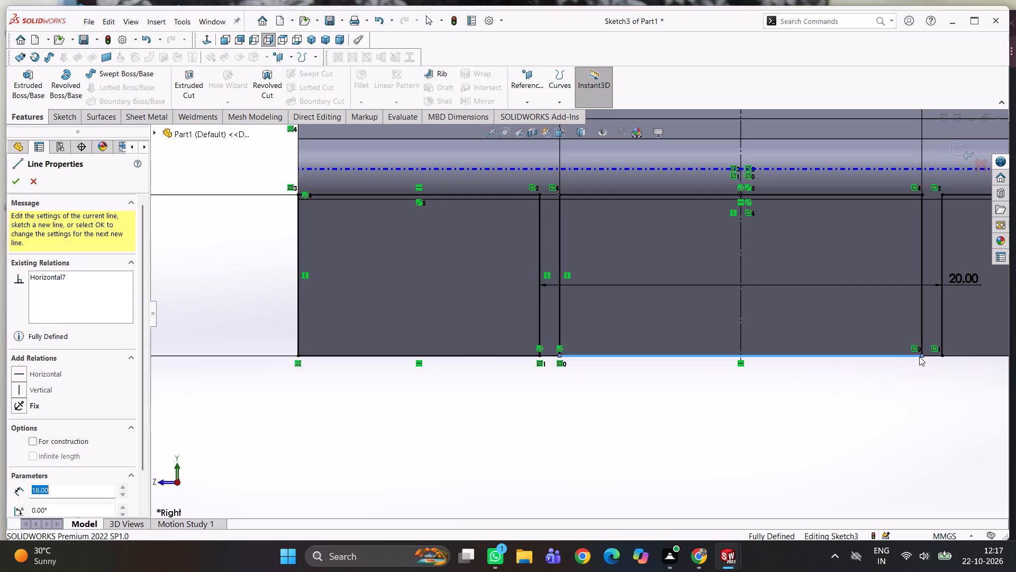
{"action": "scroll", "coordinate": [906, 381], "scroll_direction": "up", "scroll_amount": 4}
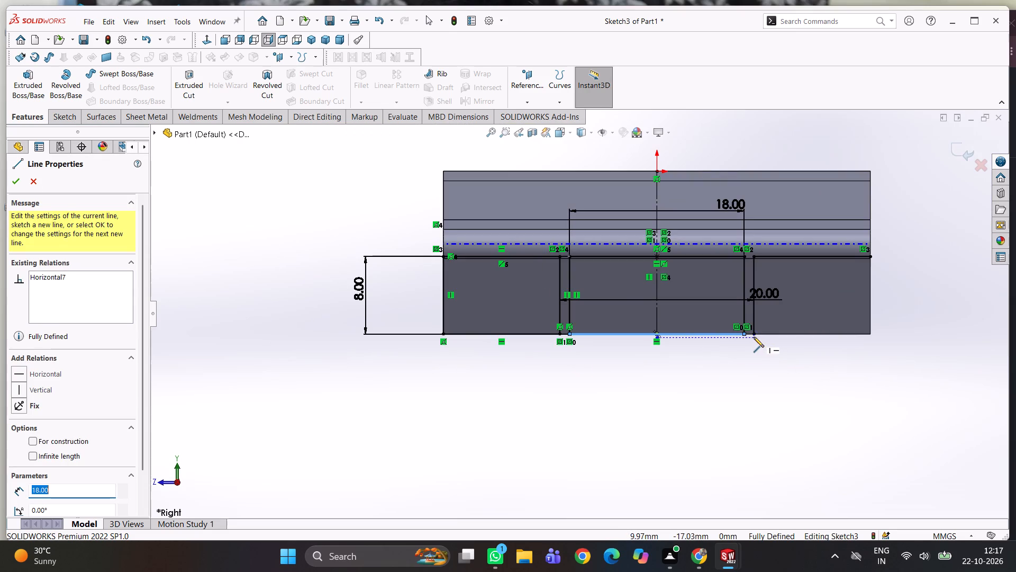
{"action": "left_click", "coordinate": [754, 334]}
{"action": "left_click", "coordinate": [871, 334]}
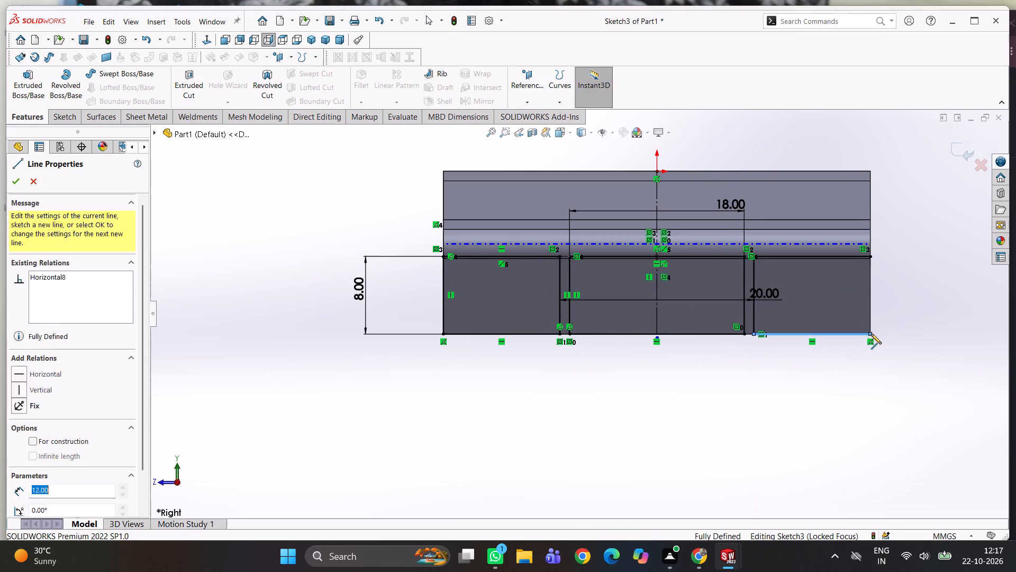
{"action": "left_click", "coordinate": [870, 256]}
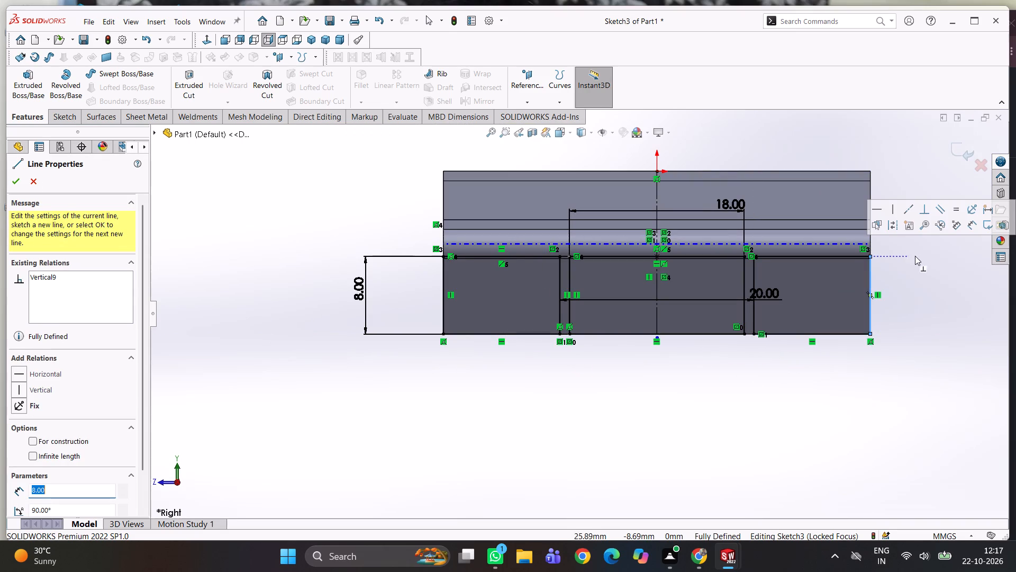
{"action": "key", "text": "Escape"}
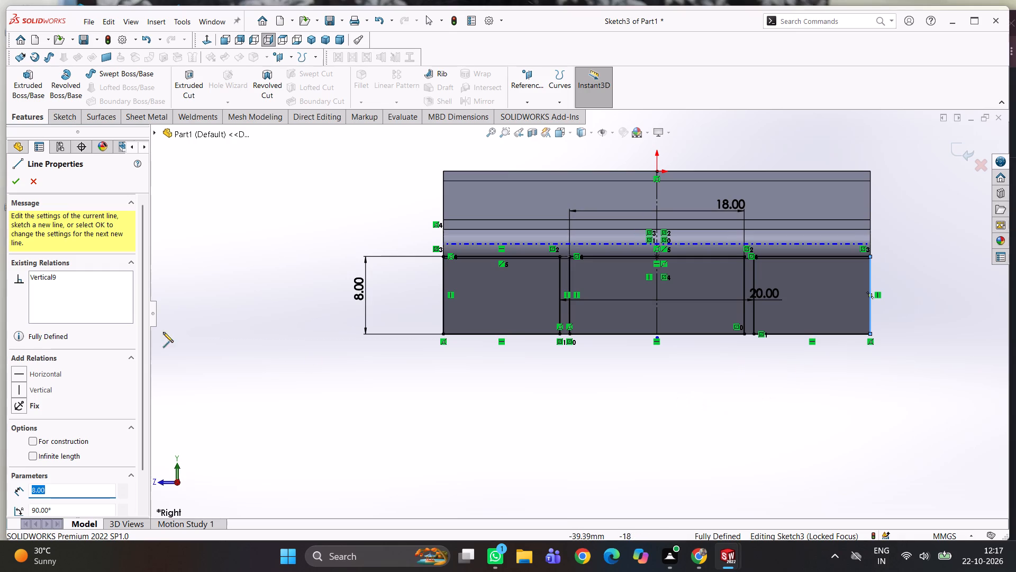
{"action": "left_click", "coordinate": [20, 181]}
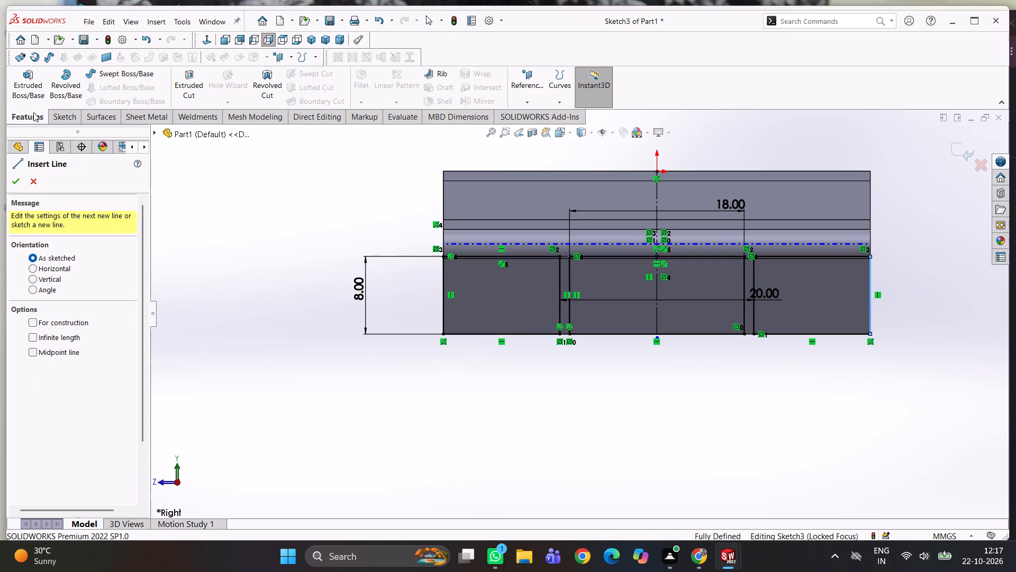
Extrude-cut the three closed areas of the sketch Through All - Both, leaving the two thin strips between them.
{"action": "left_click", "coordinate": [32, 112]}
{"action": "left_click", "coordinate": [185, 79]}
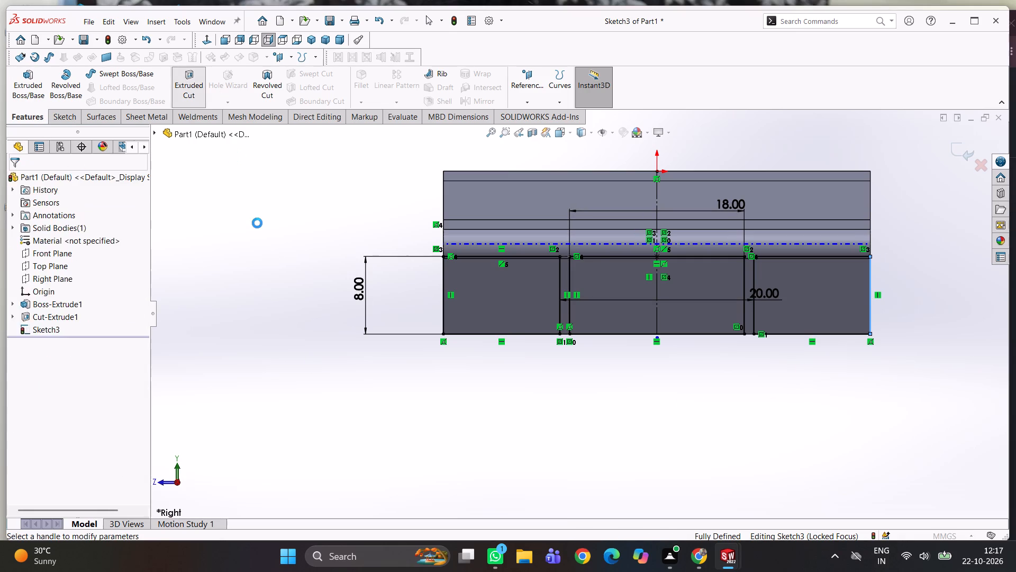
{"action": "left_click", "coordinate": [502, 295]}
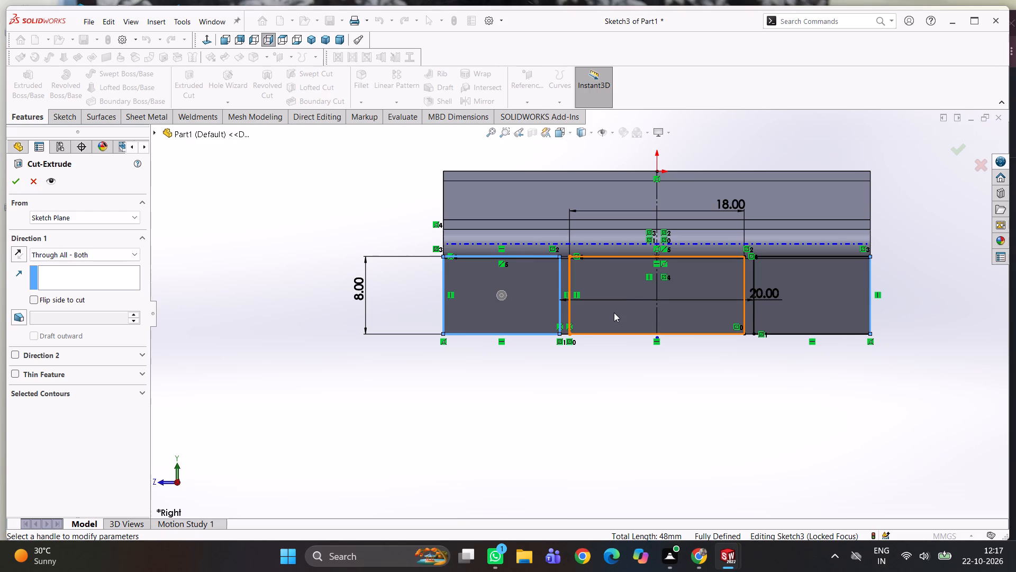
{"action": "left_click", "coordinate": [611, 315]}
{"action": "left_click", "coordinate": [796, 298]}
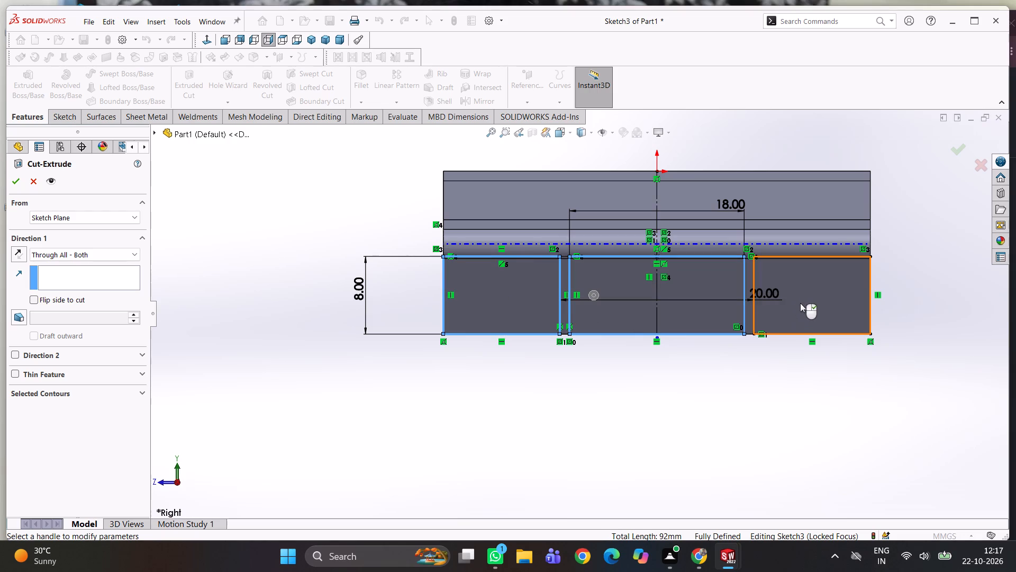
{"action": "left_click", "coordinate": [800, 301]}
{"action": "left_click", "coordinate": [69, 256]}
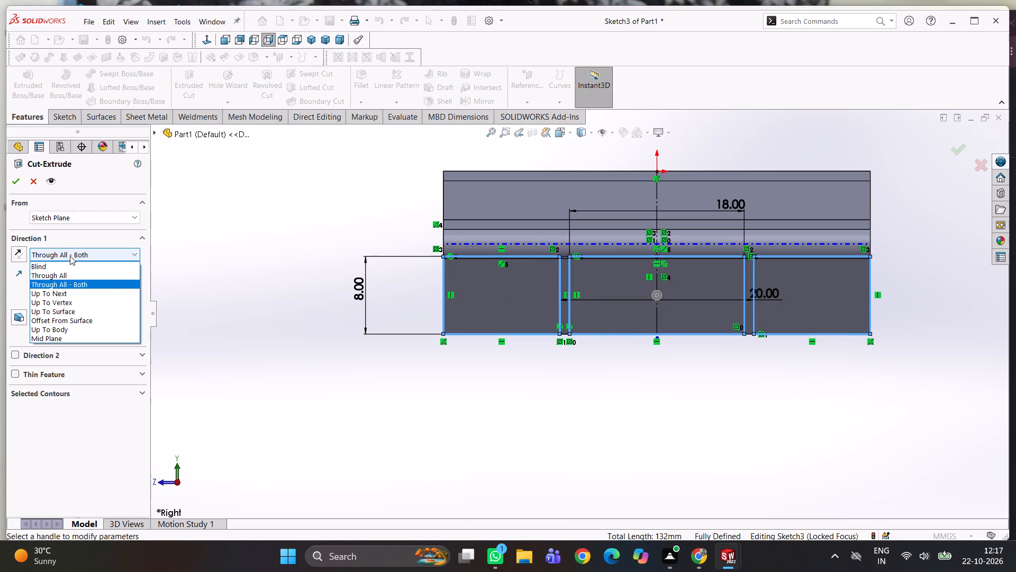
{"action": "left_click", "coordinate": [63, 282]}
{"action": "left_click", "coordinate": [16, 180]}
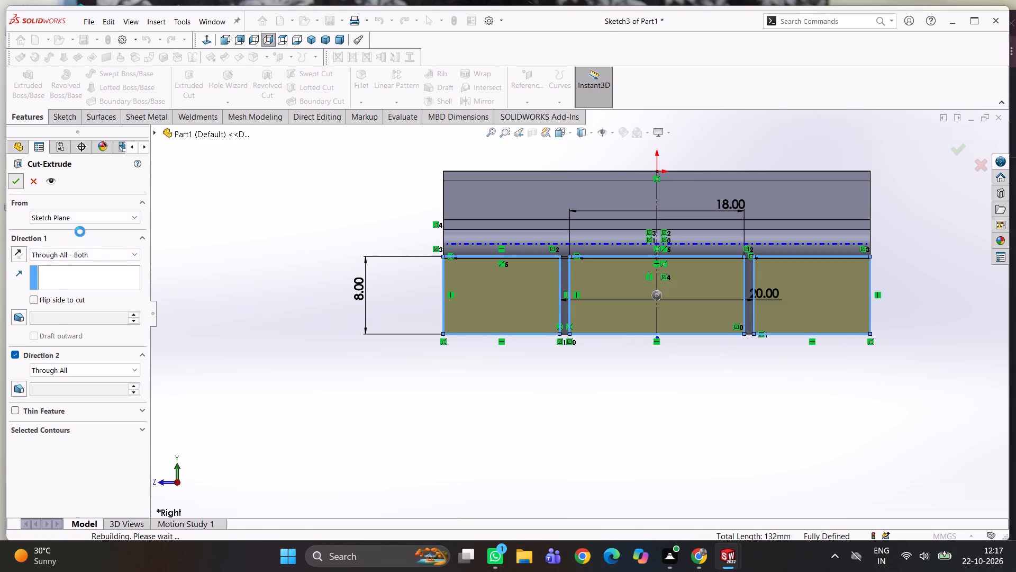
Examine the body and the two thin plates beneath it from several sides.
{"action": "middle_click_drag", "start_coordinate": [211, 300], "coordinate": [230, 316]}
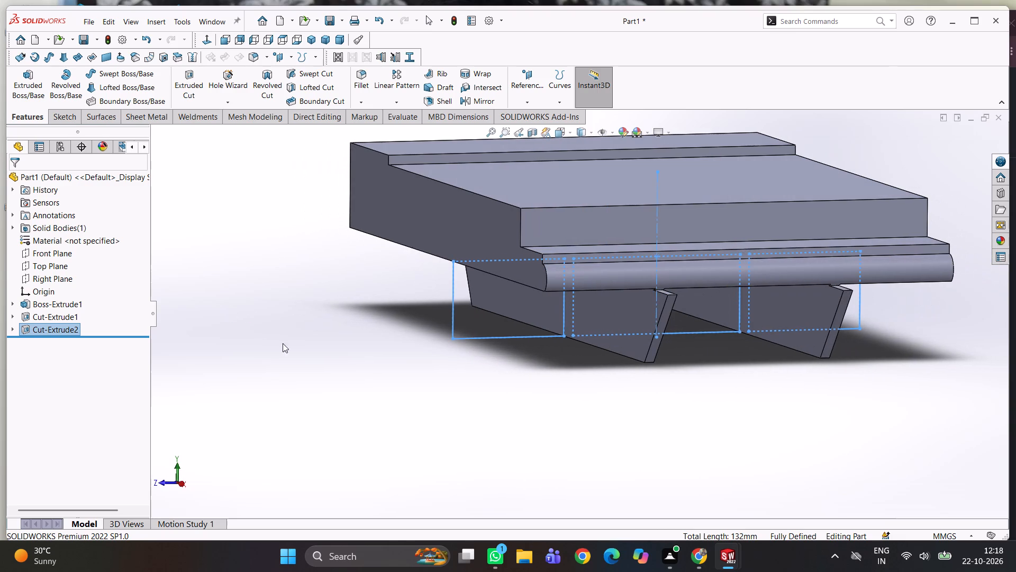
{"action": "left_click", "coordinate": [306, 344]}
{"action": "middle_click_drag", "start_coordinate": [533, 387], "coordinate": [641, 396]}
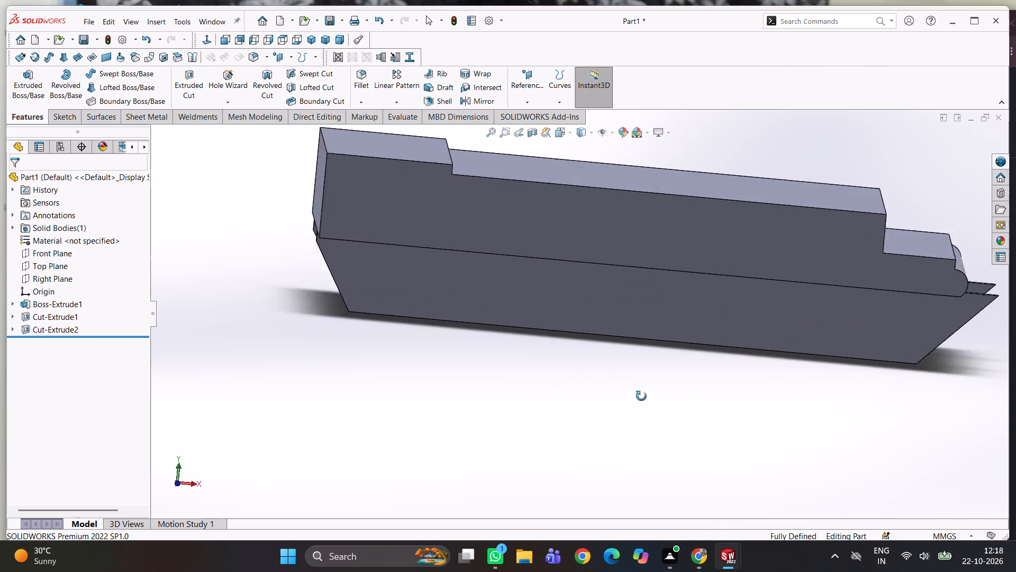
{"action": "middle_click_drag", "start_coordinate": [641, 396], "coordinate": [615, 391]}
{"action": "scroll", "coordinate": [589, 385], "scroll_direction": "up", "scroll_amount": 2}
{"action": "middle_click_drag", "start_coordinate": [611, 382], "coordinate": [546, 356]}
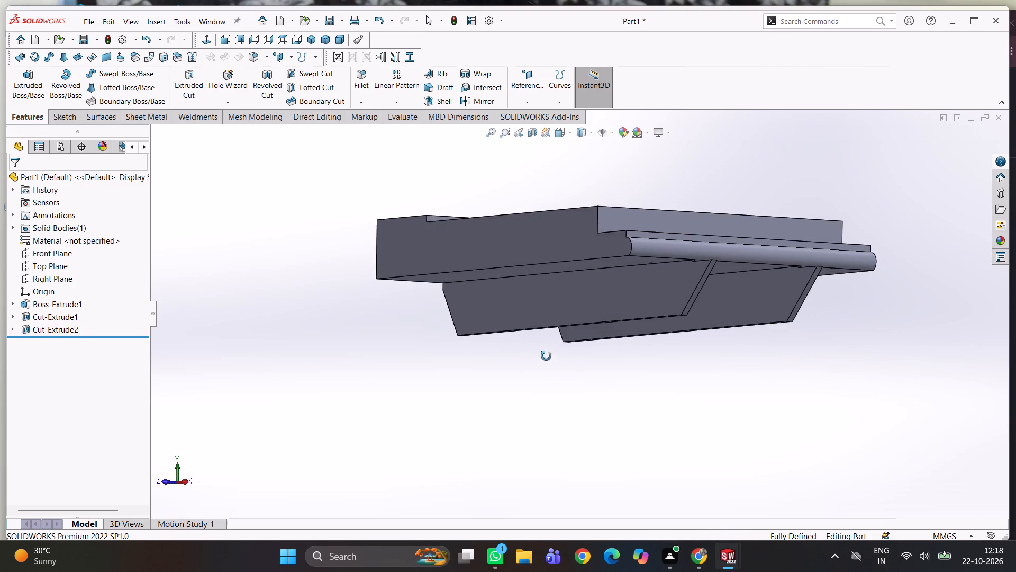
{"action": "middle_click_drag", "start_coordinate": [546, 356], "coordinate": [535, 371]}
{"action": "scroll", "coordinate": [614, 313], "scroll_direction": "down", "scroll_amount": 2}
{"action": "middle_click_drag", "start_coordinate": [618, 311], "coordinate": [579, 326]}
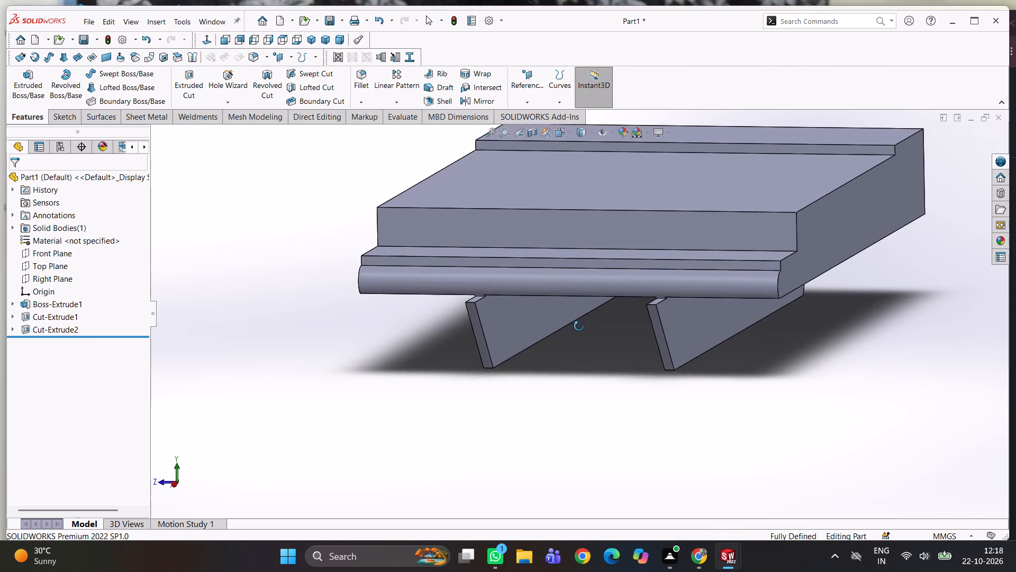
{"action": "middle_click_drag", "start_coordinate": [579, 326], "coordinate": [583, 321]}
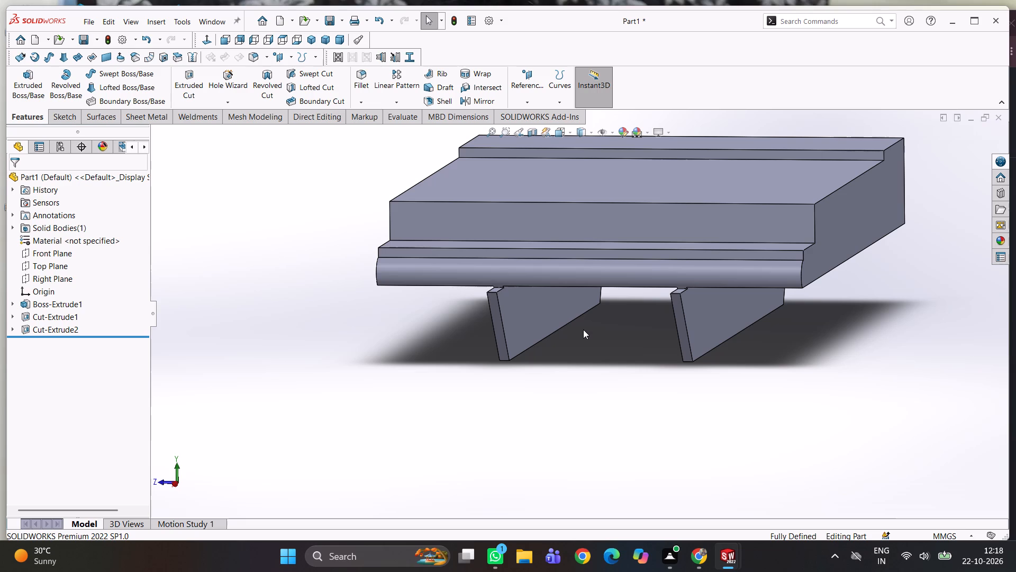
{"action": "scroll", "coordinate": [650, 316], "scroll_direction": "up", "scroll_amount": 4}
Start a sketch on the body's highest top face and draw a horizontal construction line through the origin, extending past both ends.
{"action": "middle_click_drag", "start_coordinate": [648, 316], "coordinate": [651, 339]}
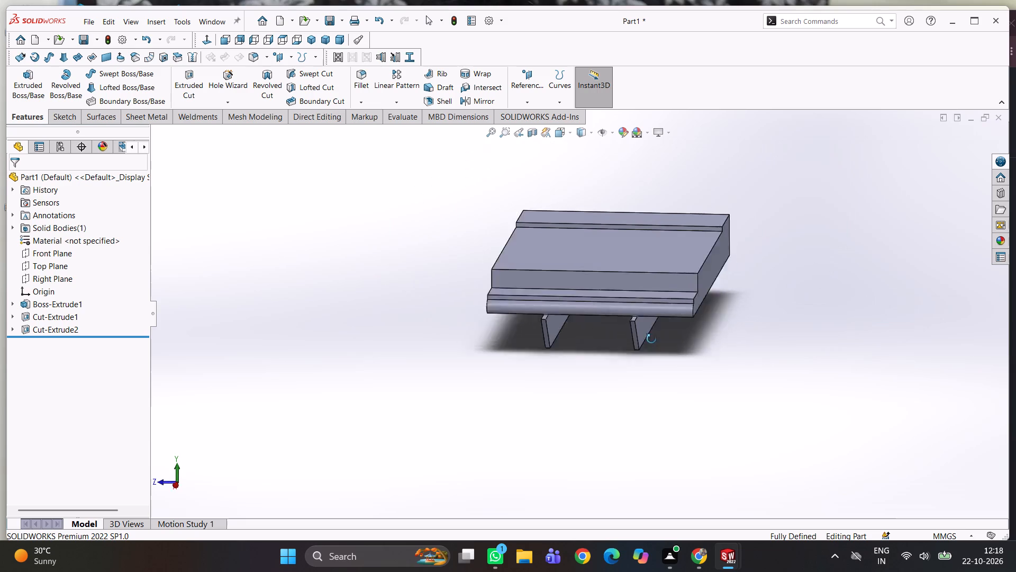
{"action": "middle_click_drag", "start_coordinate": [651, 339], "coordinate": [652, 401]}
{"action": "left_click", "coordinate": [633, 164]}
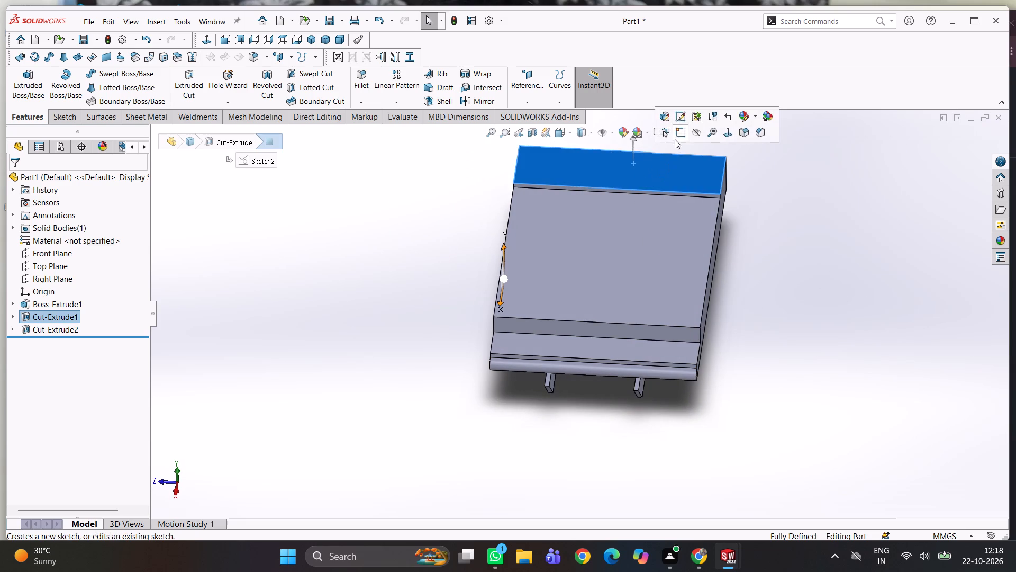
{"action": "left_click", "coordinate": [679, 133]}
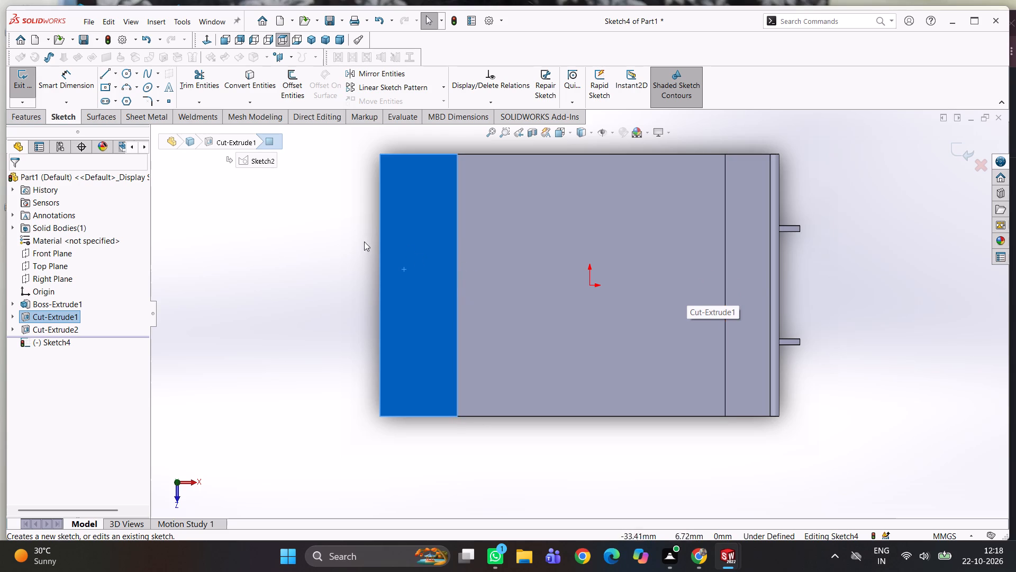
{"action": "left_click", "coordinate": [349, 246]}
{"action": "right_click_drag", "start_coordinate": [318, 247], "coordinate": [247, 248]}
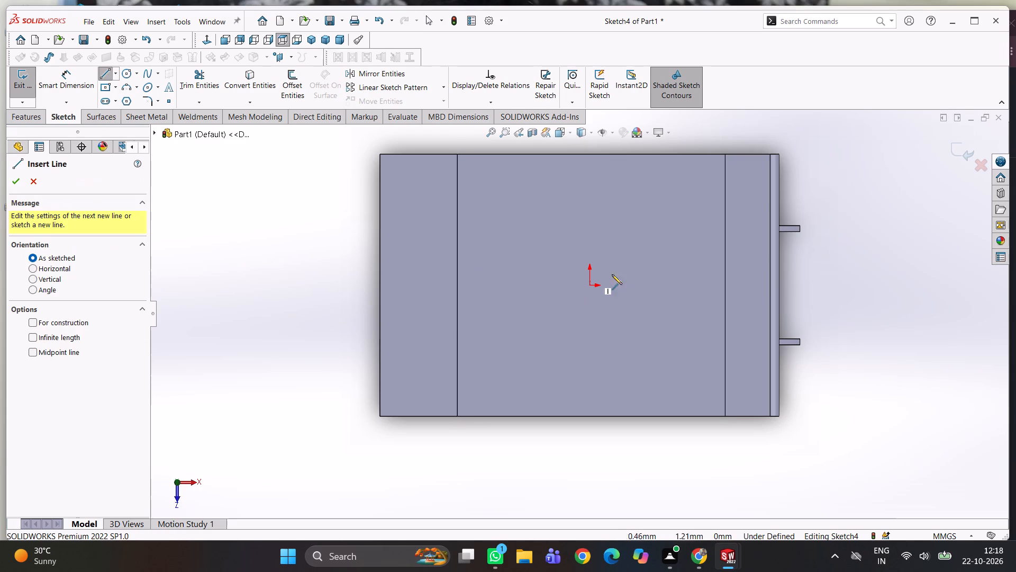
{"action": "left_click", "coordinate": [355, 284]}
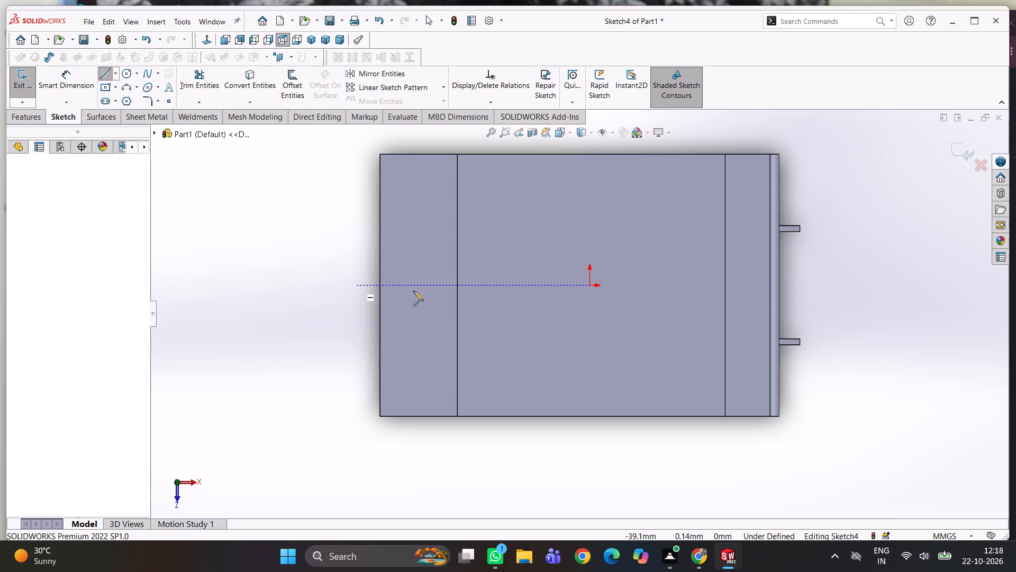
{"action": "left_click", "coordinate": [810, 284]}
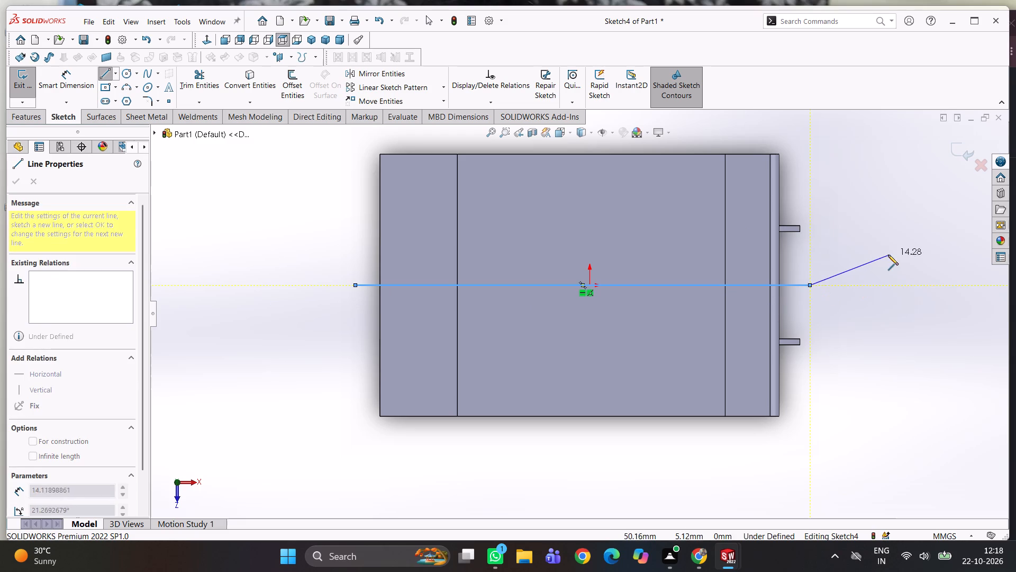
{"action": "right_click", "coordinate": [881, 256]}
{"action": "left_click", "coordinate": [902, 237]}
{"action": "left_click", "coordinate": [842, 308]}
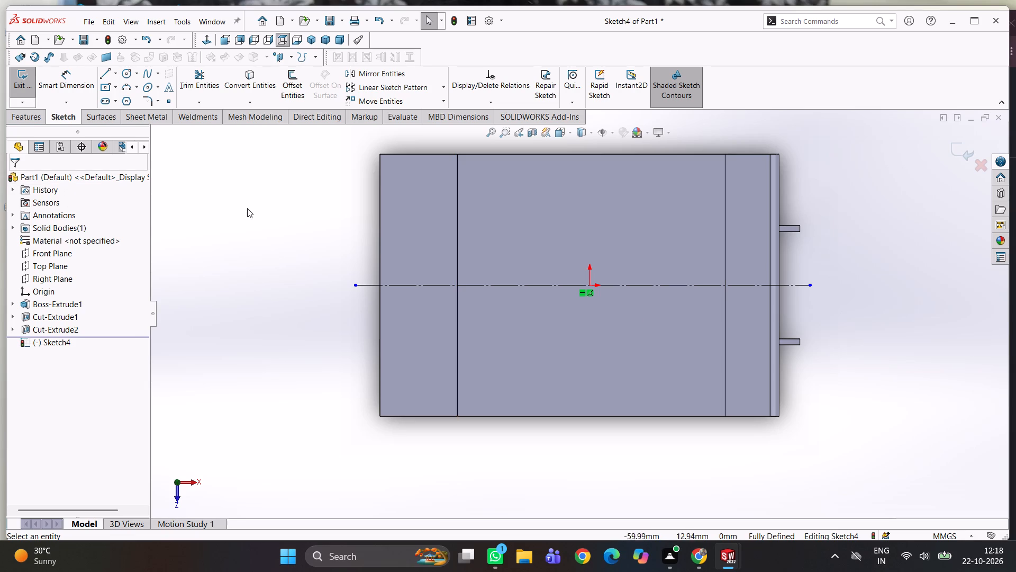
Draw a center rectangle centred on the origin, about 49 mm long and 12.5 mm high.
{"action": "right_click_drag", "start_coordinate": [230, 211], "coordinate": [305, 207]}
{"action": "right_click_drag", "start_coordinate": [271, 213], "coordinate": [300, 285]}
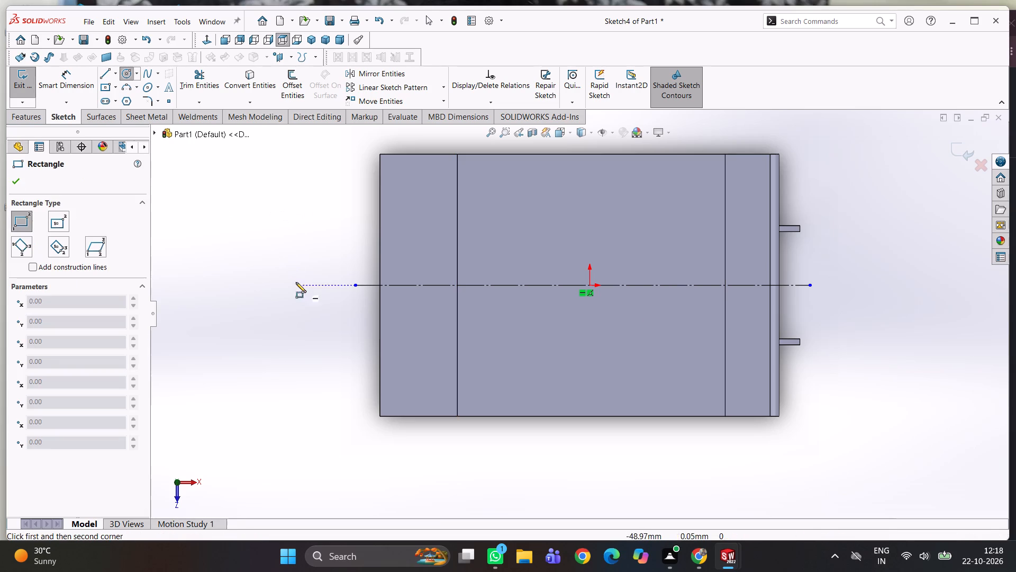
{"action": "left_click", "coordinate": [105, 86]}
{"action": "left_click", "coordinate": [106, 88]}
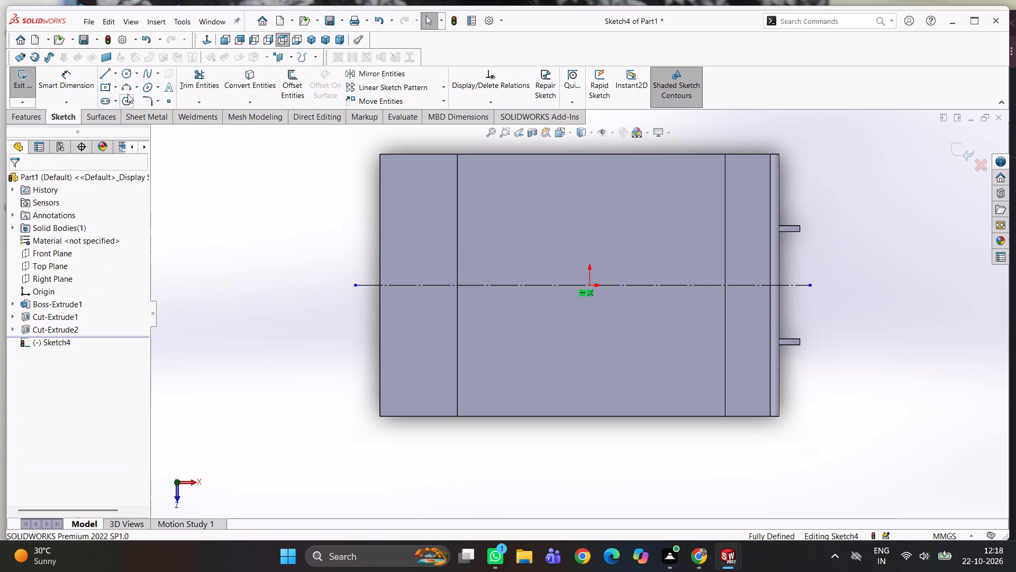
{"action": "left_click", "coordinate": [110, 86]}
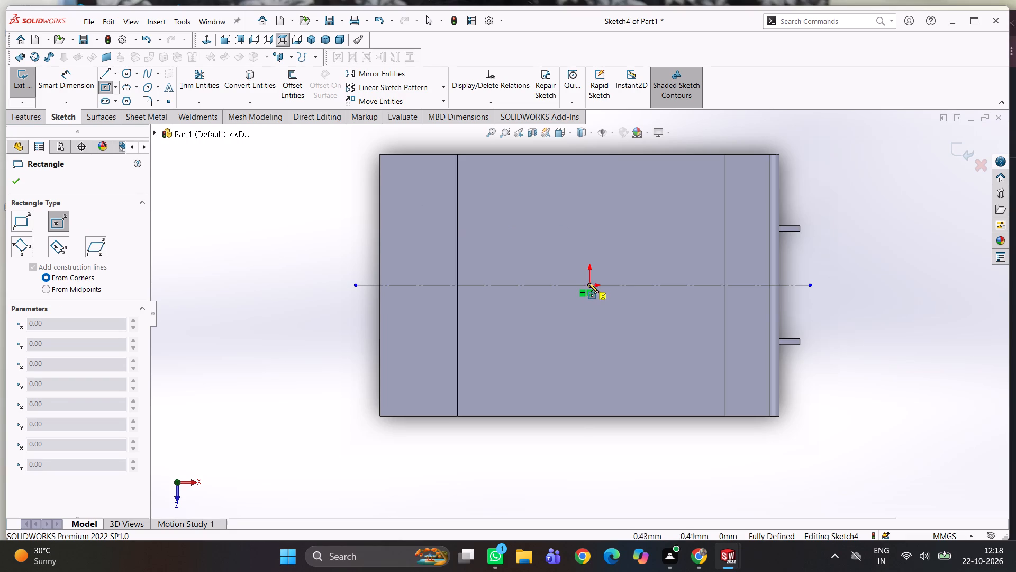
{"action": "left_click", "coordinate": [591, 284]}
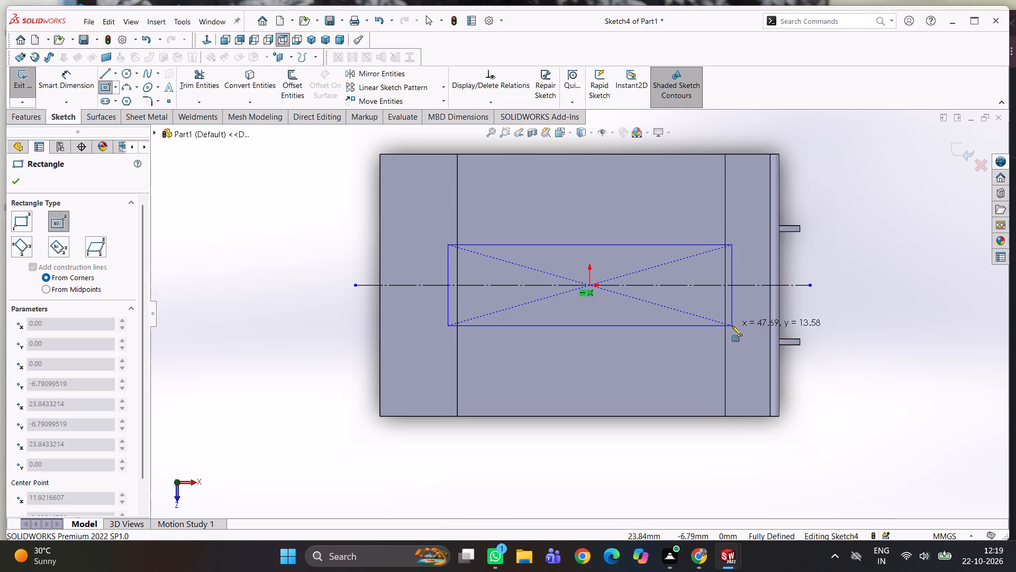
{"action": "left_click", "coordinate": [737, 323]}
Dimension the center rectangle to 20 mm high and 50 mm long.
{"action": "right_click_drag", "start_coordinate": [801, 297], "coordinate": [773, 187]}
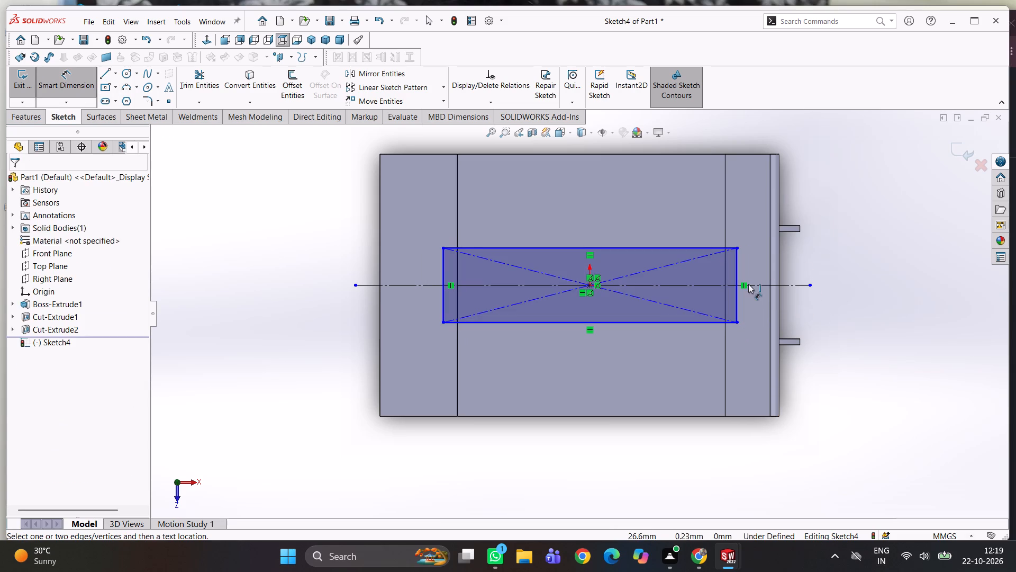
{"action": "left_click", "coordinate": [739, 263]}
{"action": "left_click", "coordinate": [751, 262]}
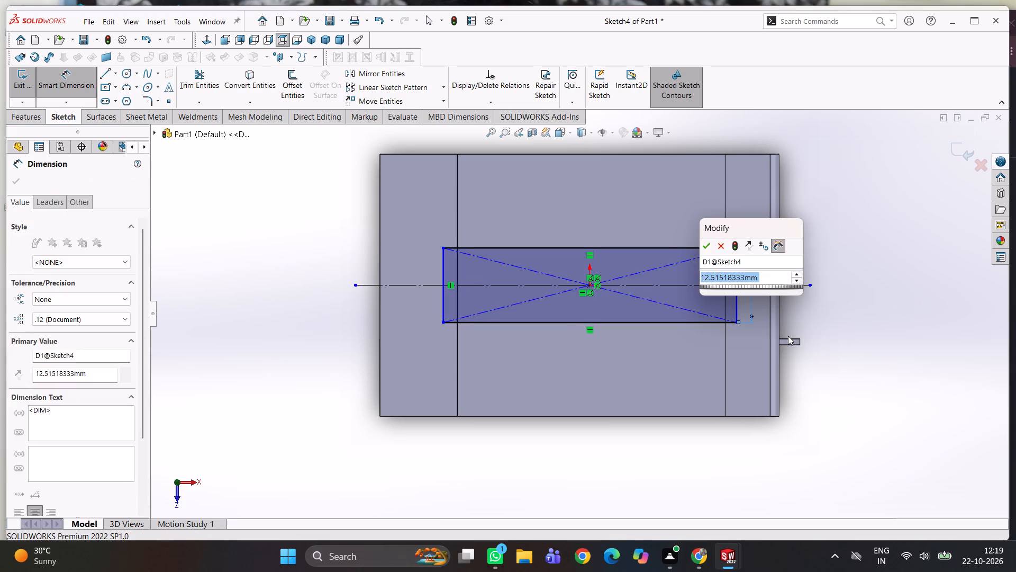
{"action": "type", "text": "20"}
{"action": "key", "text": "Return"}
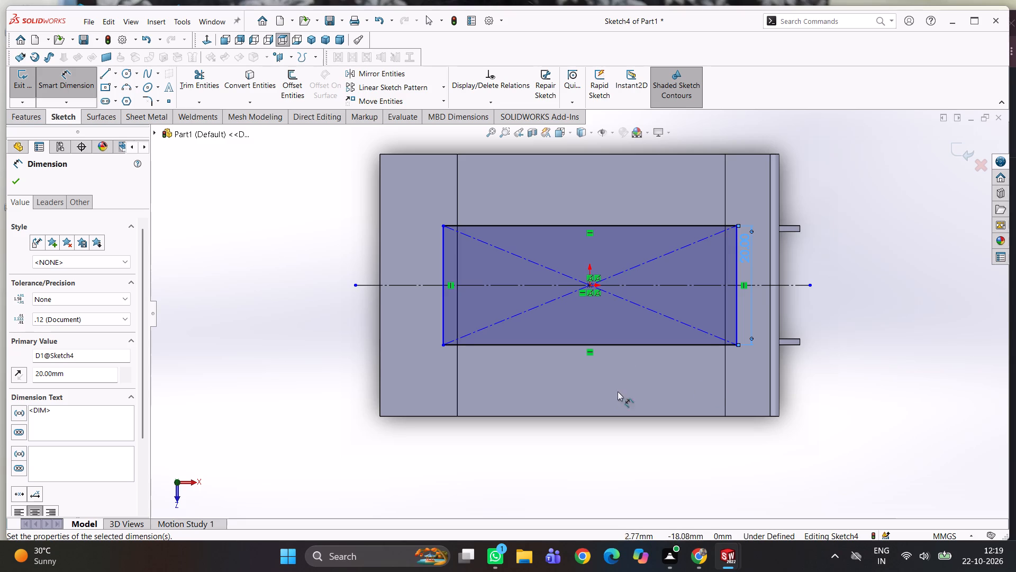
{"action": "left_click", "coordinate": [582, 227]}
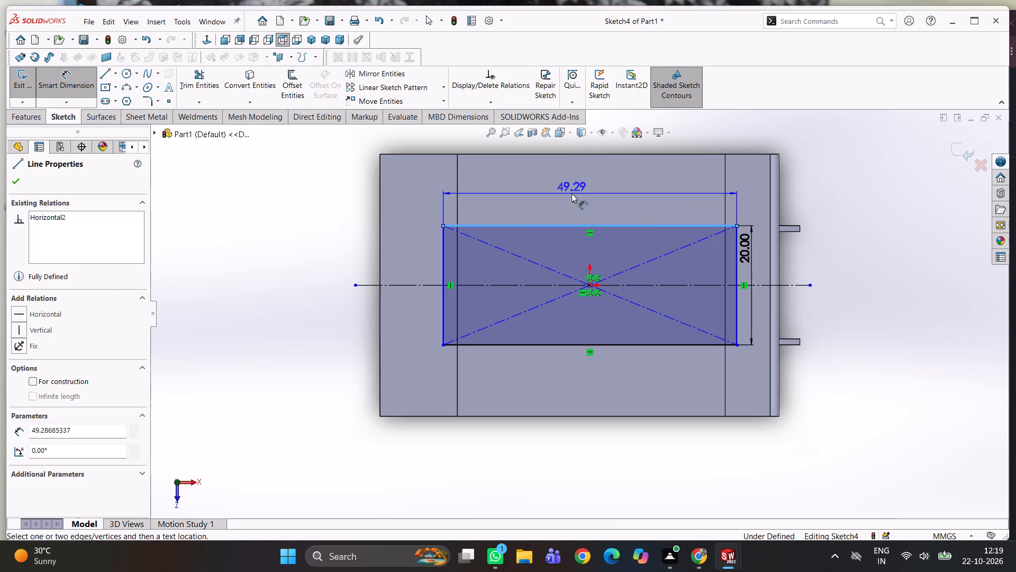
{"action": "left_click", "coordinate": [571, 193]}
{"action": "key", "text": "5"}
{"action": "key", "text": "0"}
{"action": "key", "text": "Return"}
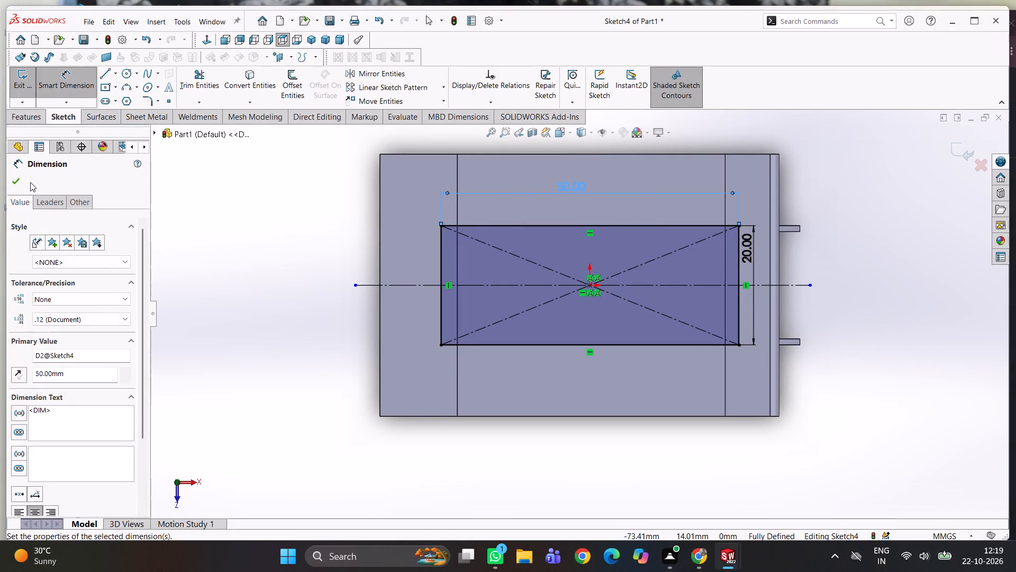
{"action": "left_click", "coordinate": [11, 181]}
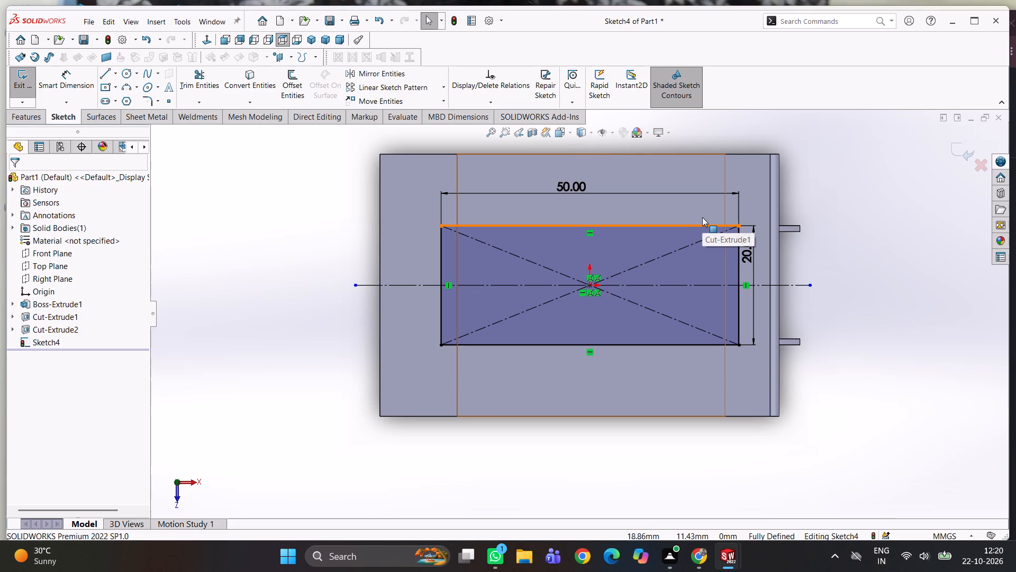
{"action": "left_click", "coordinate": [870, 199]}
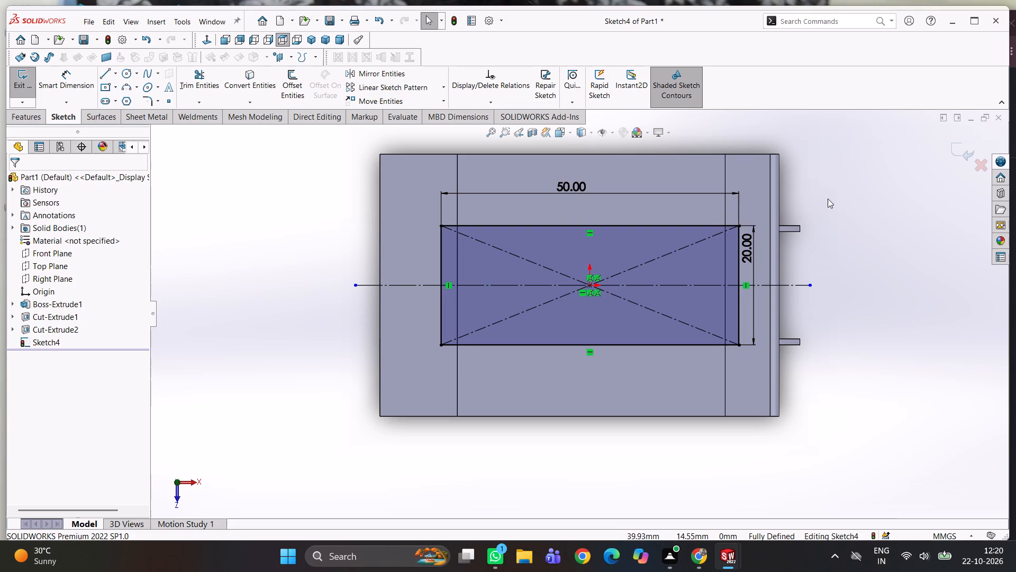
Draw a three-sided line outline about 5 mm wide and 12 mm high, from the rectangle's upper edge to the body's upper edge near the right end.
{"action": "right_click_drag", "start_coordinate": [861, 196], "coordinate": [786, 186]}
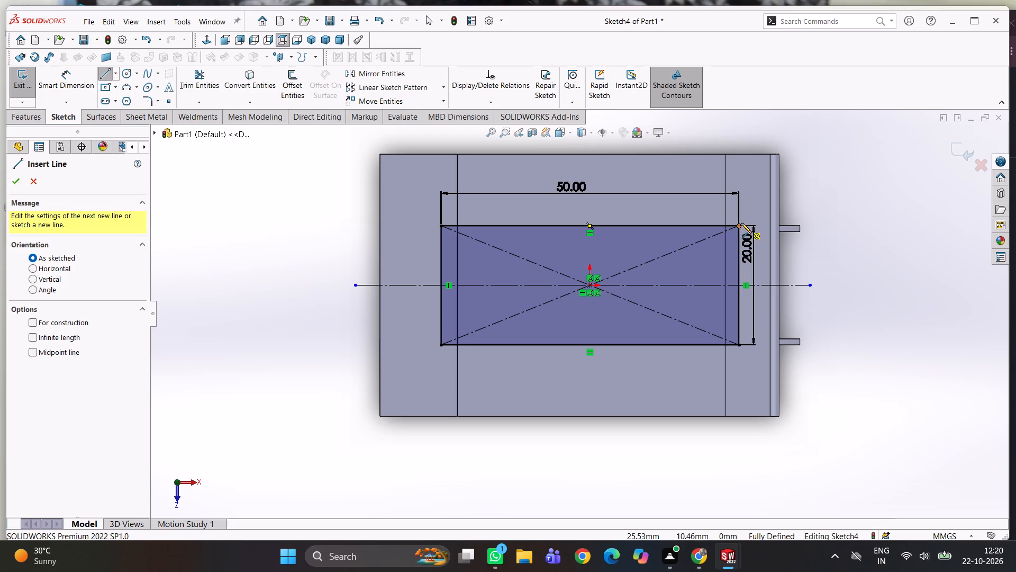
{"action": "left_click", "coordinate": [703, 224]}
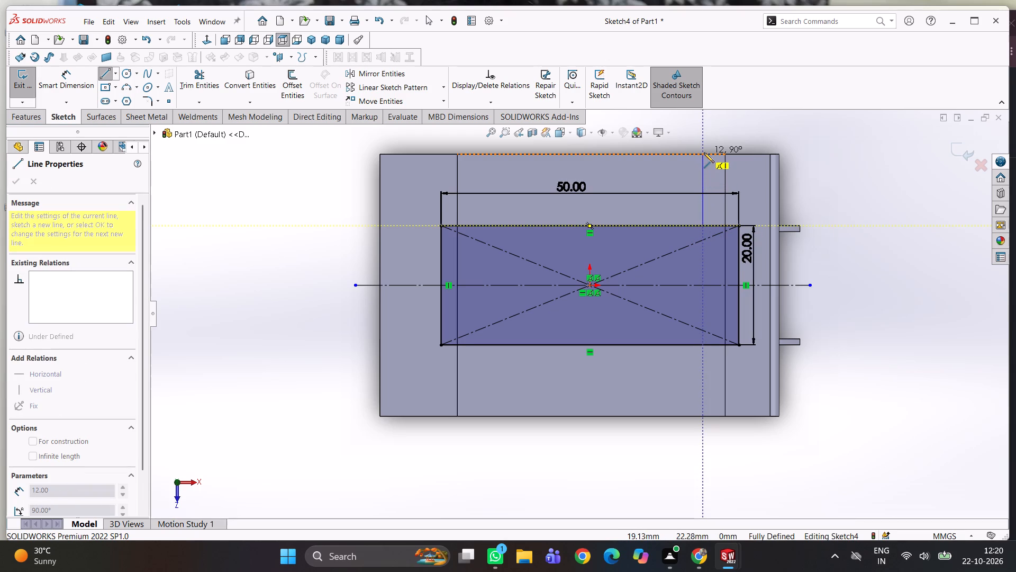
{"action": "left_click", "coordinate": [704, 153]}
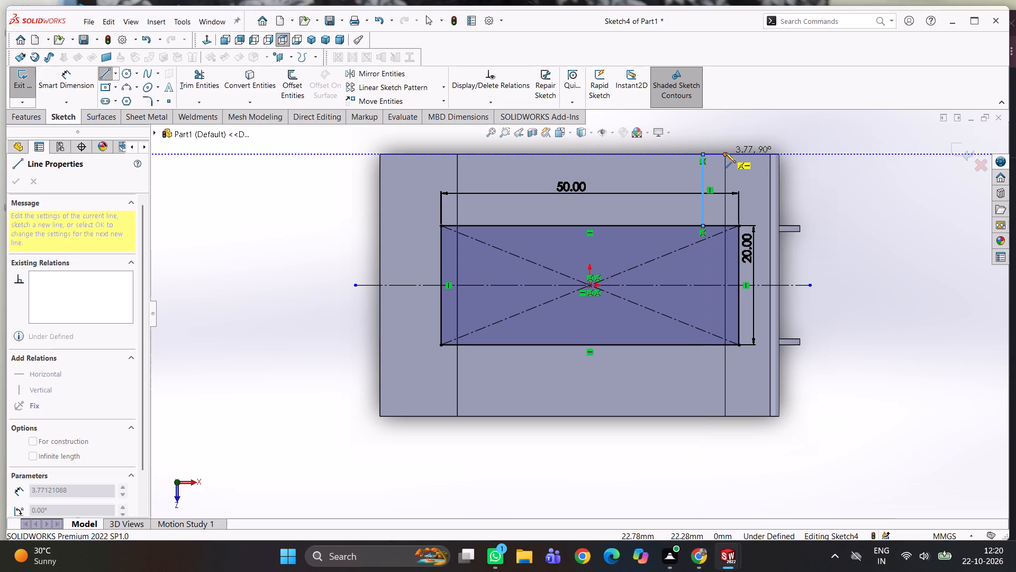
{"action": "left_click", "coordinate": [732, 153]}
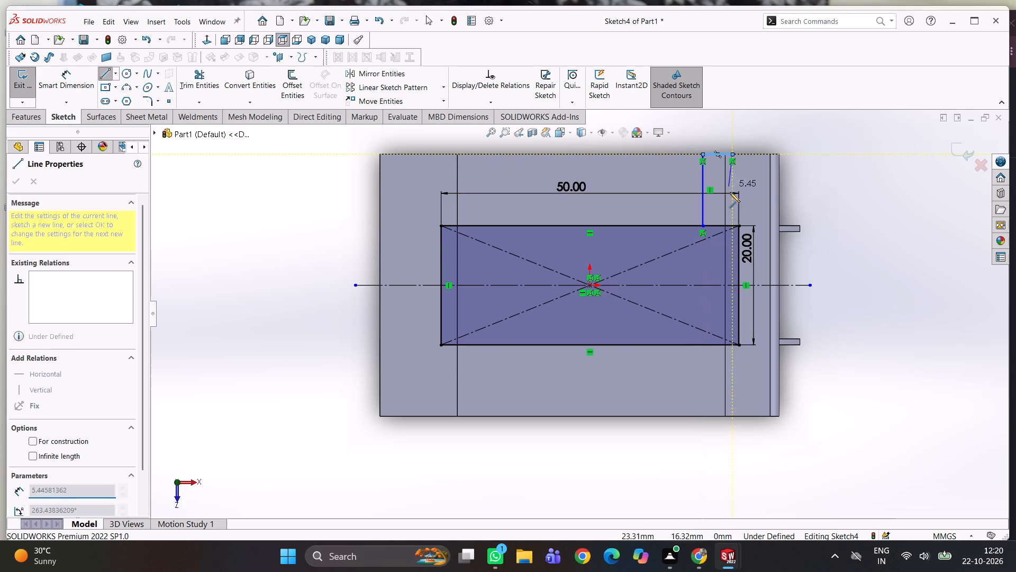
{"action": "left_click", "coordinate": [730, 224]}
Dimension the outline's left line 12.5 mm from the rectangle's upper-right corner and set the outline's width to 7.88 mm.
{"action": "right_click_drag", "start_coordinate": [770, 187], "coordinate": [759, 104]}
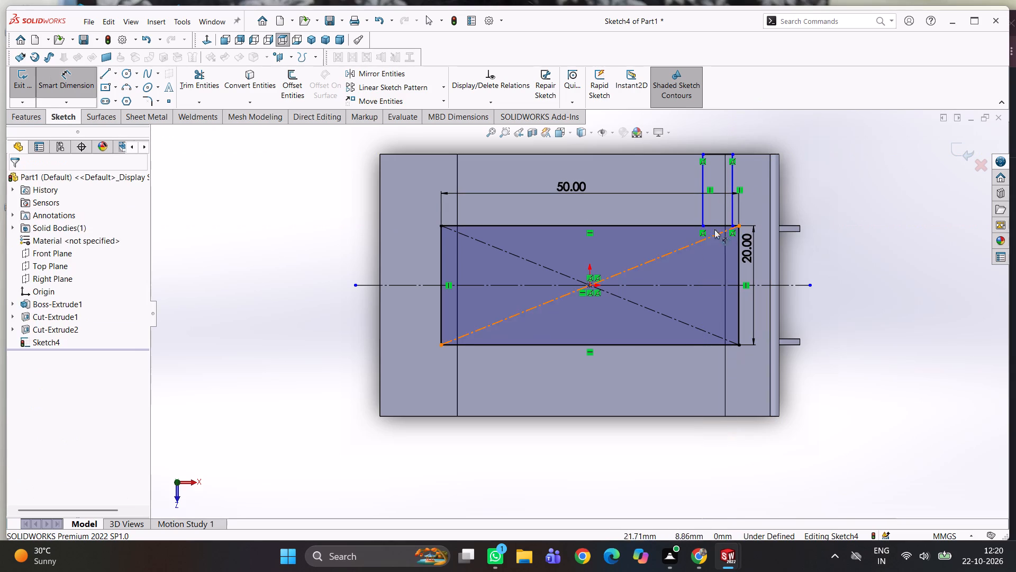
{"action": "left_click", "coordinate": [702, 212]}
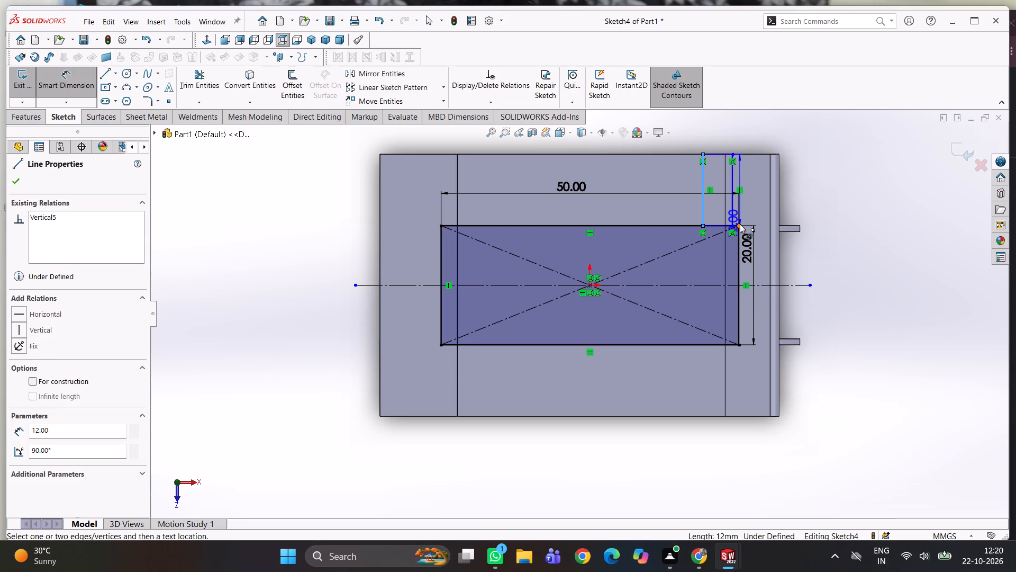
{"action": "left_click", "coordinate": [740, 224]}
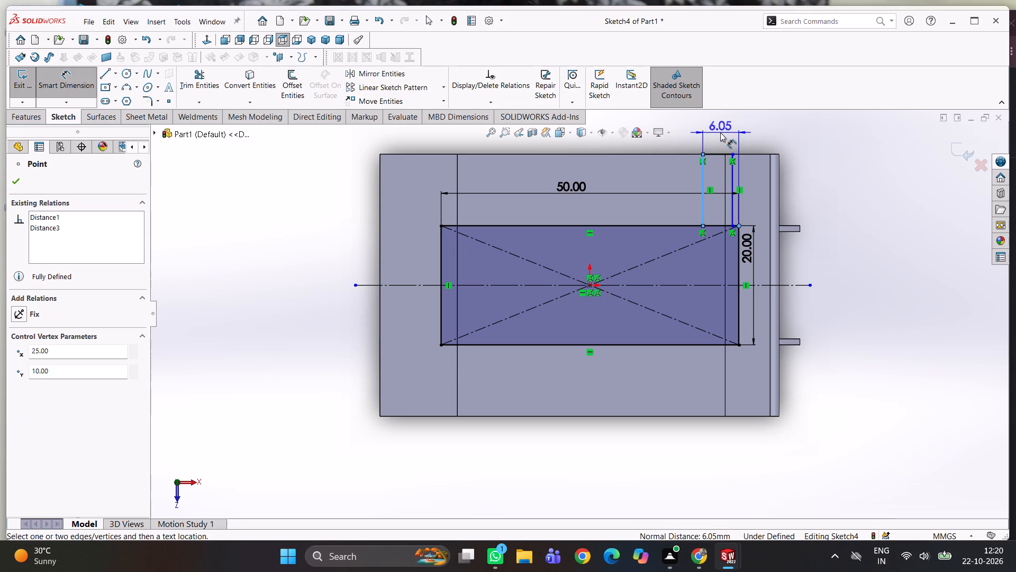
{"action": "left_click", "coordinate": [720, 132]}
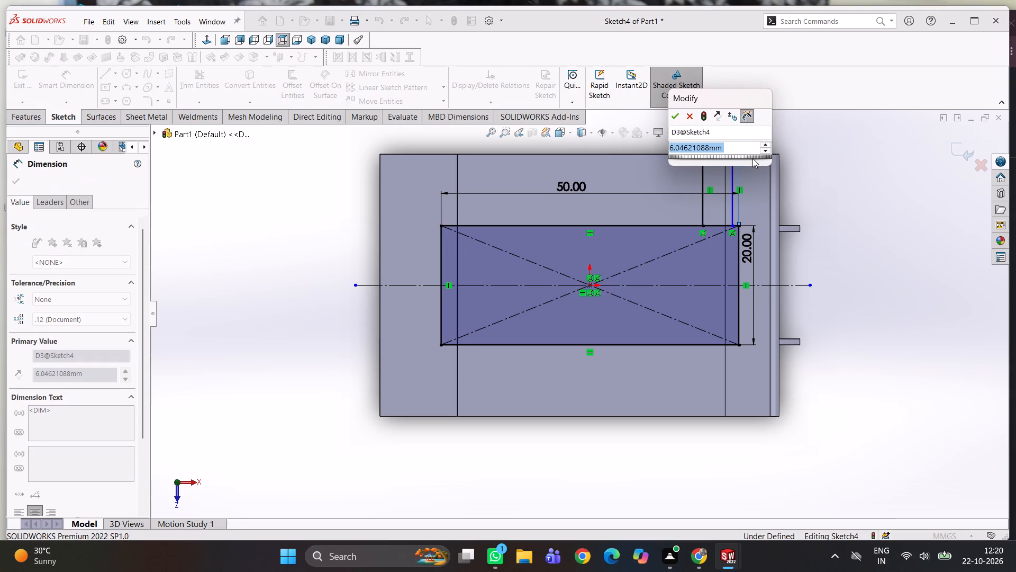
{"action": "type", "text": "12."}
{"action": "key", "text": "5"}
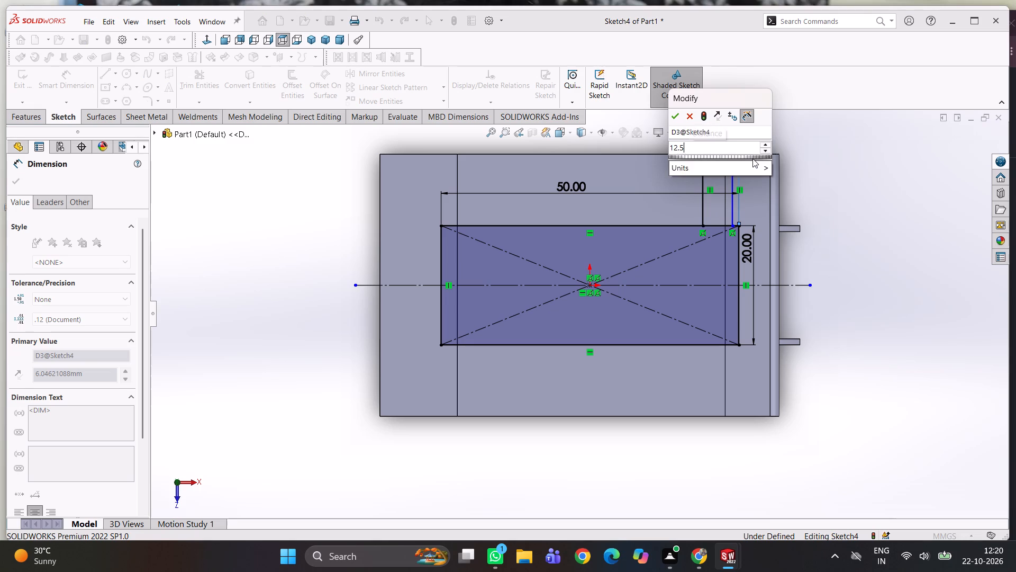
{"action": "key", "text": "Return"}
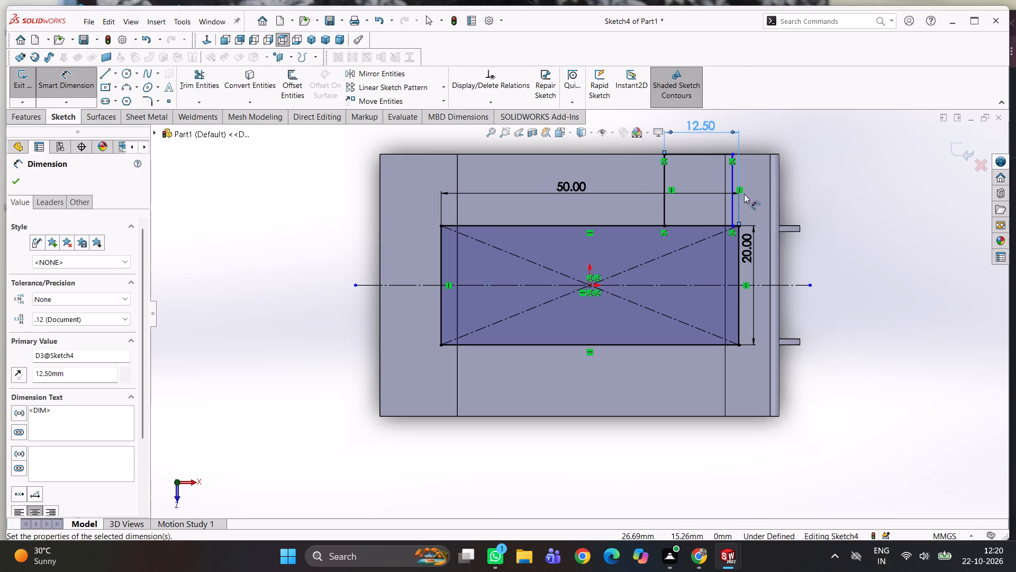
{"action": "left_click", "coordinate": [698, 155]}
{"action": "left_click", "coordinate": [698, 142]}
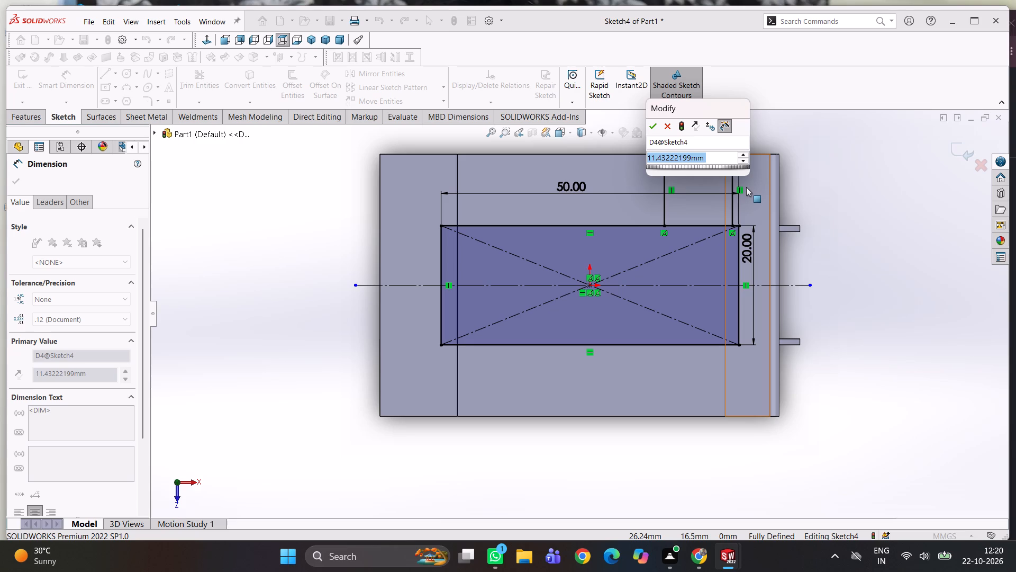
{"action": "type", "text": "7.88"}
{"action": "key", "text": "Return"}
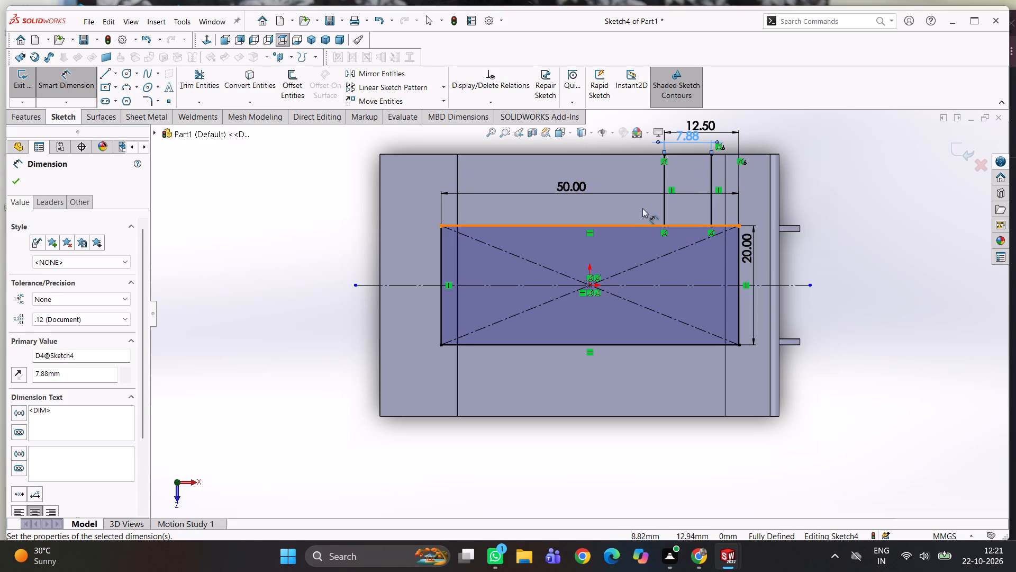
Draw a second three-sided outline on the rectangle's upper edge, left of the first, about 29 mm wide and 9 mm high.
{"action": "scroll", "coordinate": [645, 209], "scroll_direction": "down", "scroll_amount": 1}
{"action": "right_click_drag", "start_coordinate": [867, 189], "coordinate": [767, 184]}
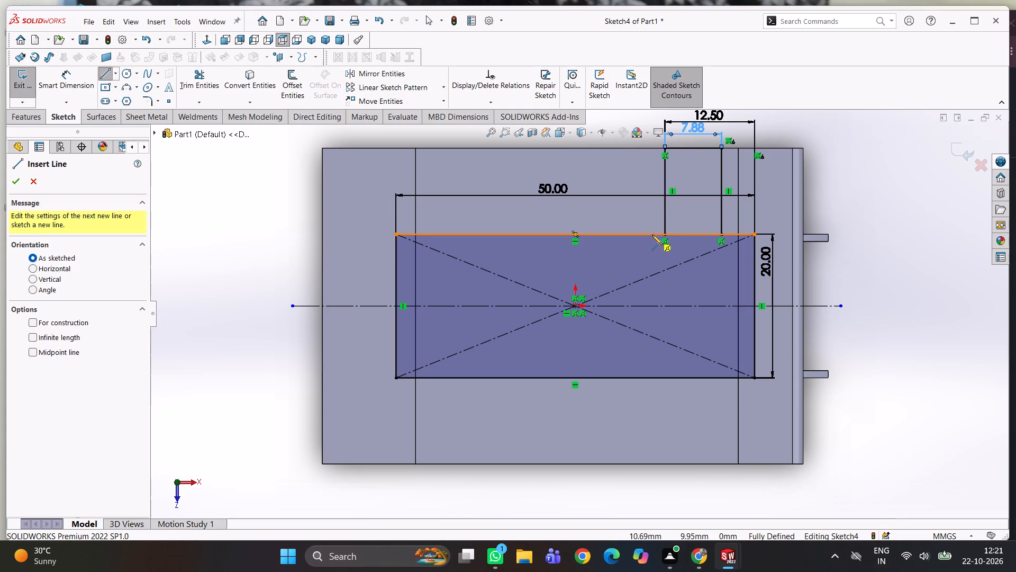
{"action": "left_click", "coordinate": [652, 235]}
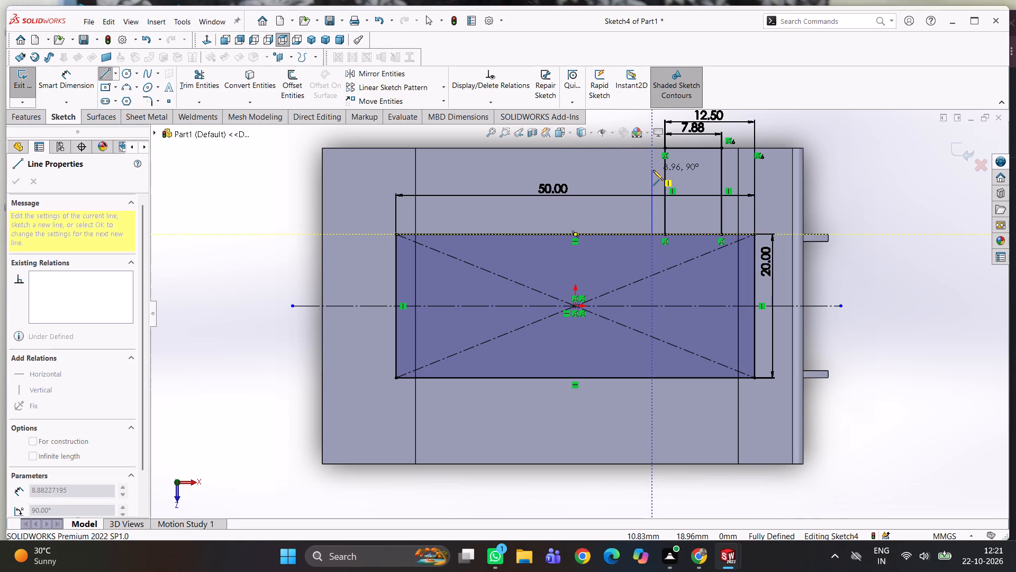
{"action": "left_click", "coordinate": [653, 170]}
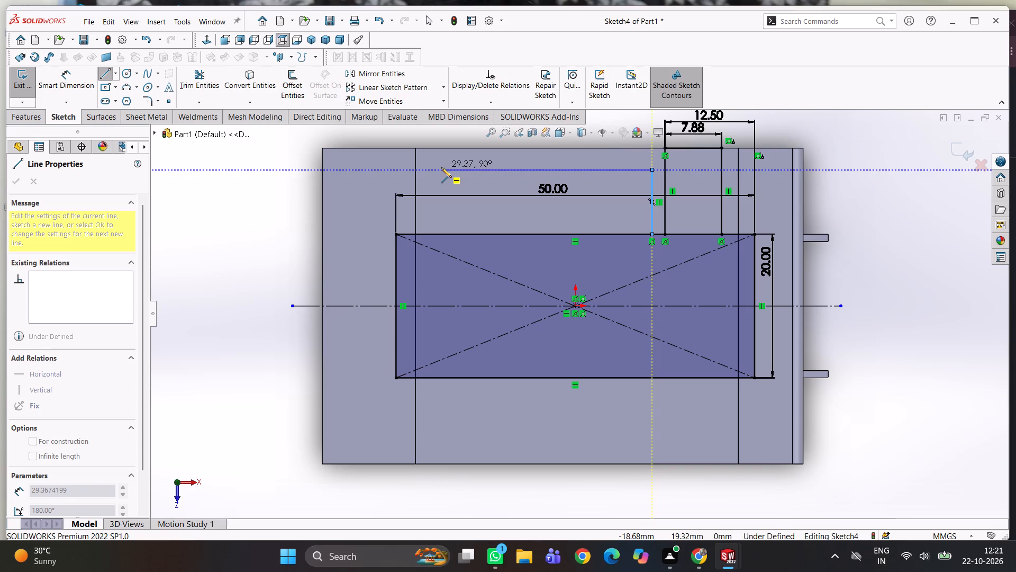
{"action": "left_click", "coordinate": [441, 167]}
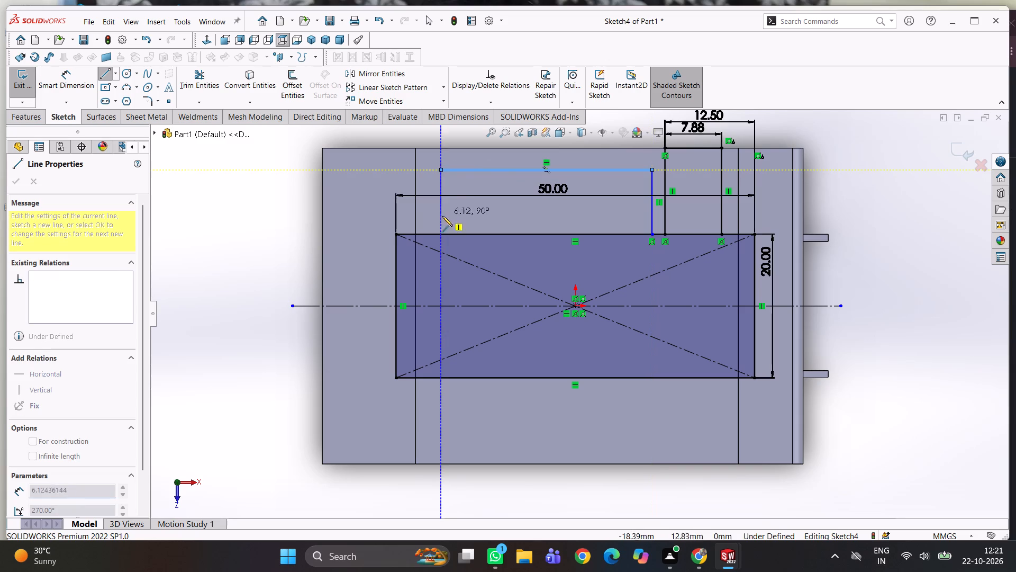
{"action": "left_click", "coordinate": [442, 234]}
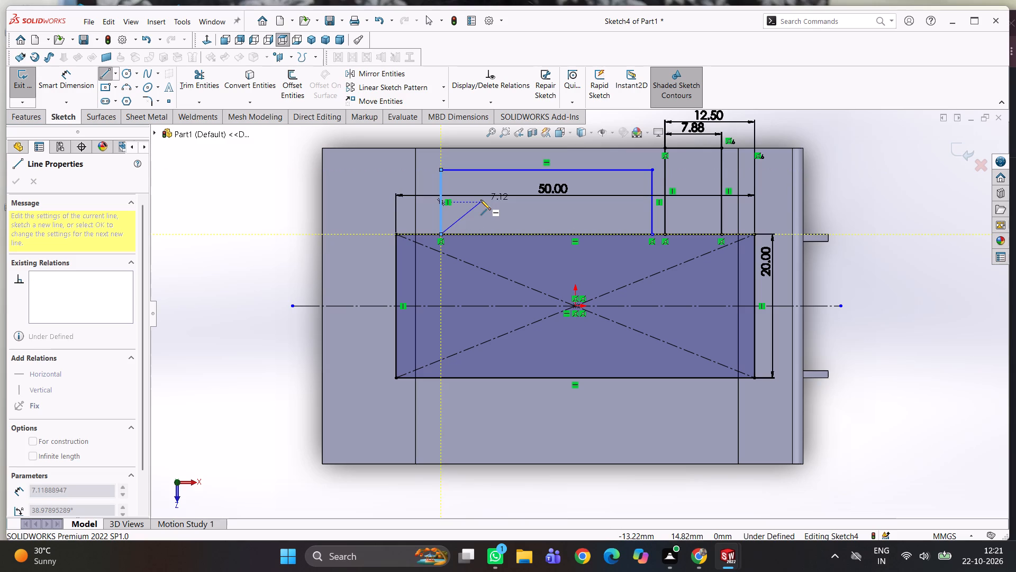
{"action": "key", "text": "Escape"}
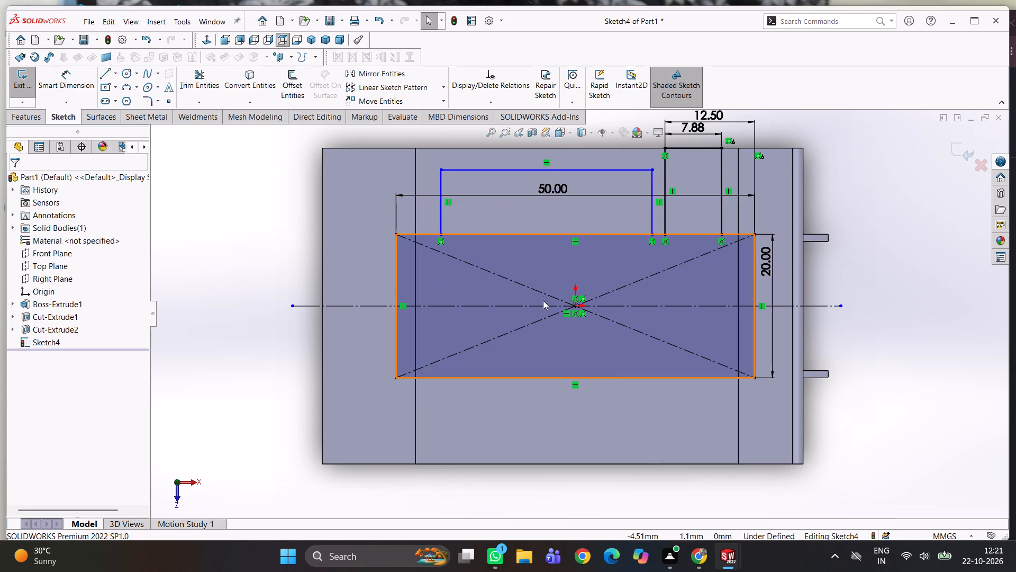
Dimension the distance between the left lines of the two outlines as 31.46 mm.
{"action": "right_click_drag", "start_coordinate": [543, 301], "coordinate": [559, 183]}
{"action": "left_click", "coordinate": [663, 221]}
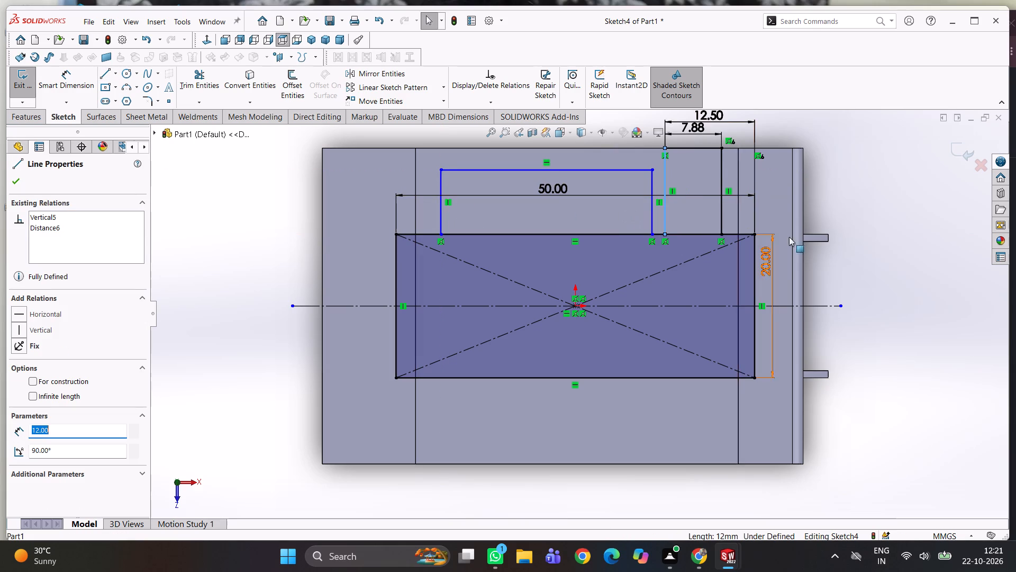
{"action": "right_click_drag", "start_coordinate": [885, 240], "coordinate": [888, 146]}
{"action": "left_click", "coordinate": [665, 211]}
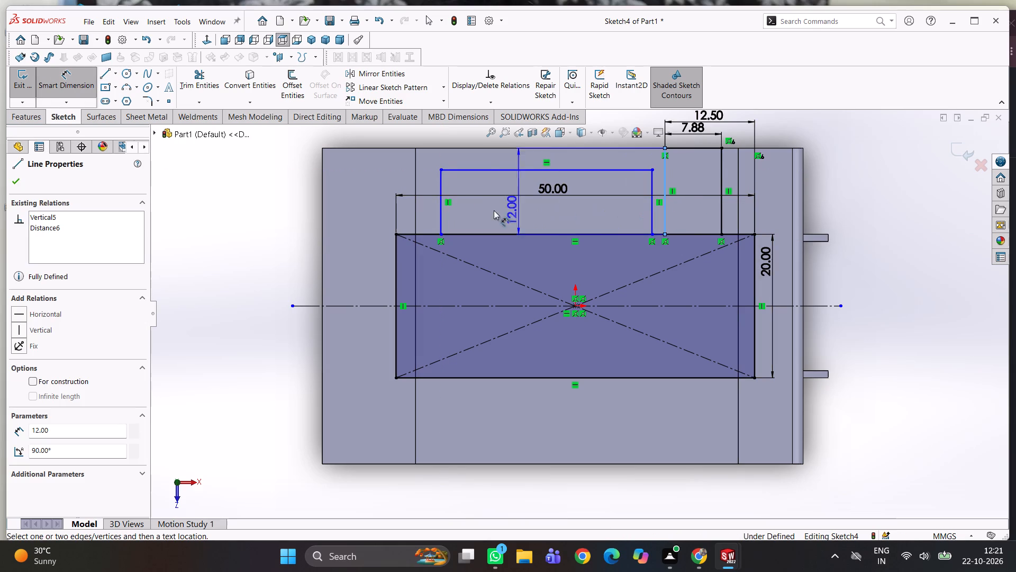
{"action": "left_click", "coordinate": [440, 210]}
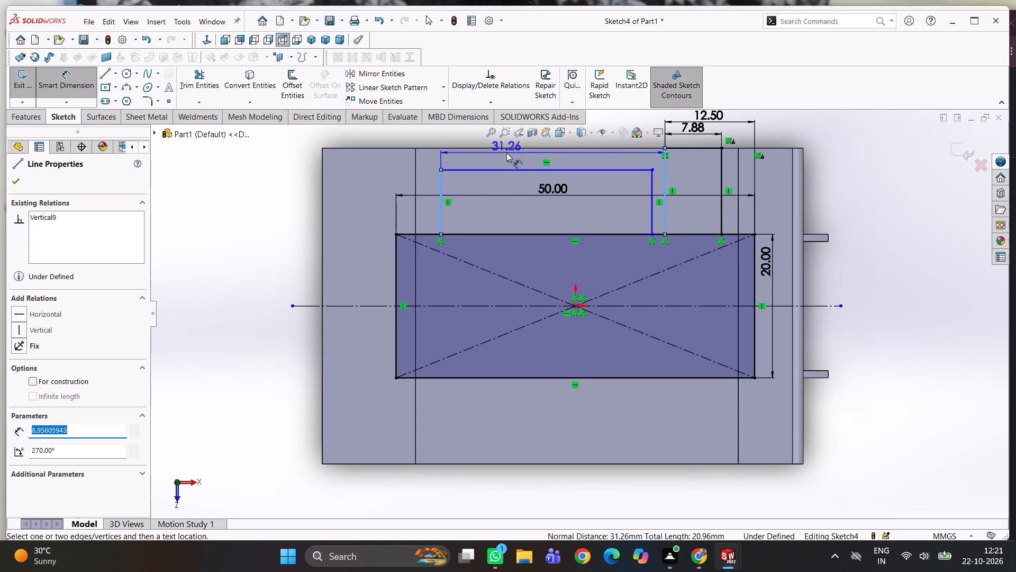
{"action": "scroll", "coordinate": [506, 153], "scroll_direction": "up", "scroll_amount": 1}
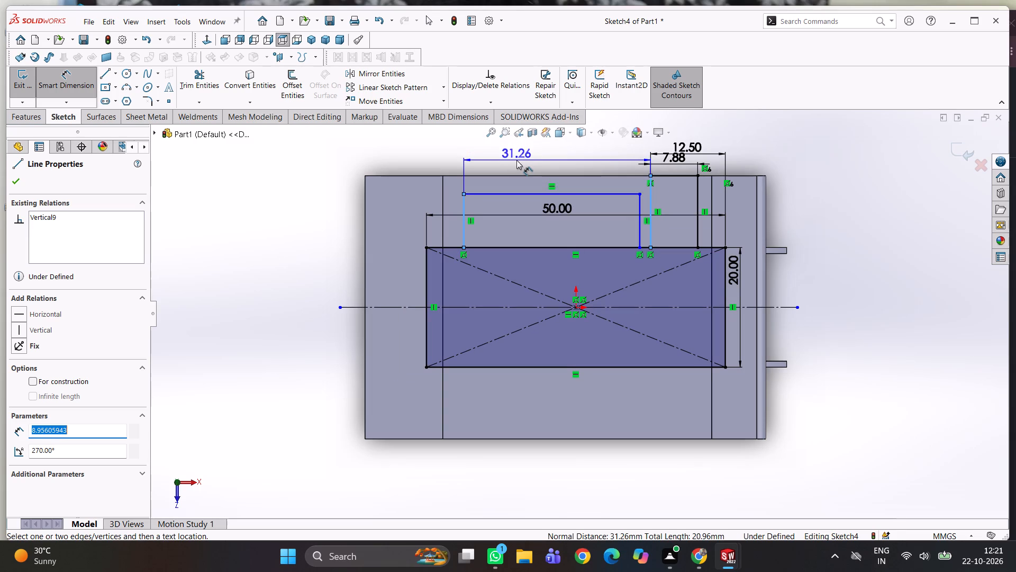
{"action": "left_click", "coordinate": [516, 160]}
{"action": "type", "text": "31.46"}
{"action": "key", "text": "Return"}
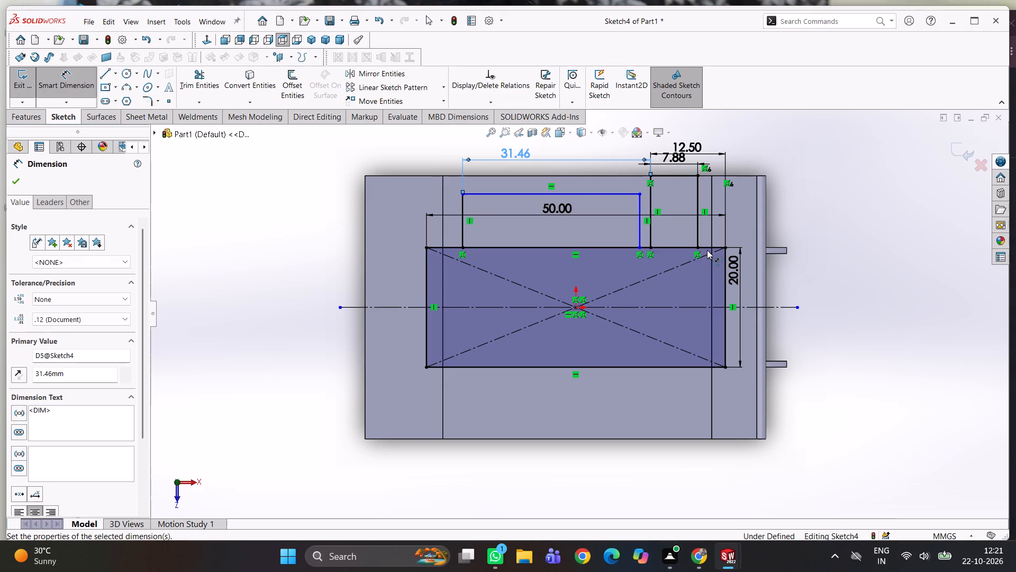
{"action": "left_click", "coordinate": [861, 183]}
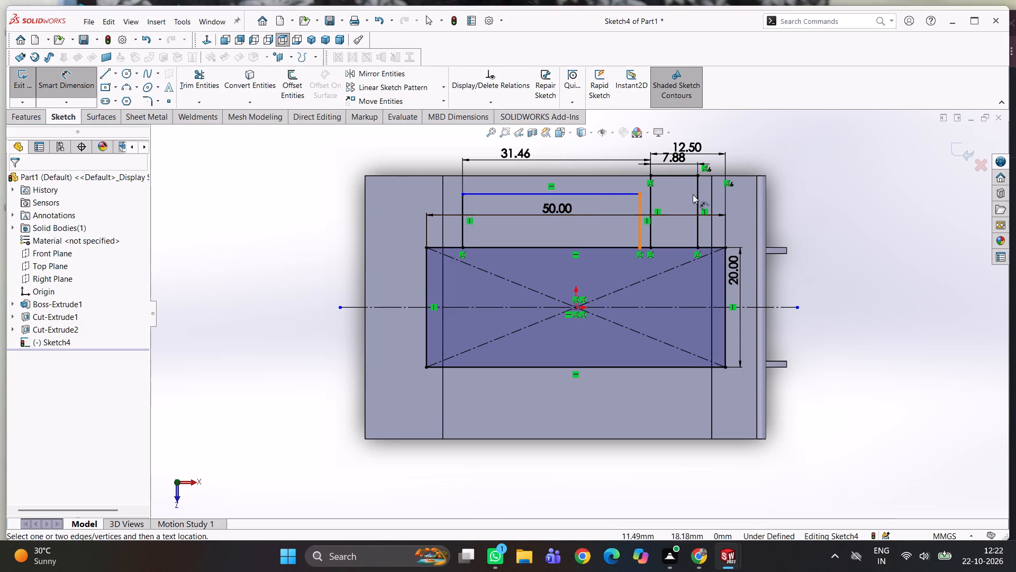
Draw a third three-sided outline about 5 mm wide near the rectangle's upper-left corner, reaching the body's upper edge and ending at the second outline's corner.
{"action": "left_click", "coordinate": [673, 174]}
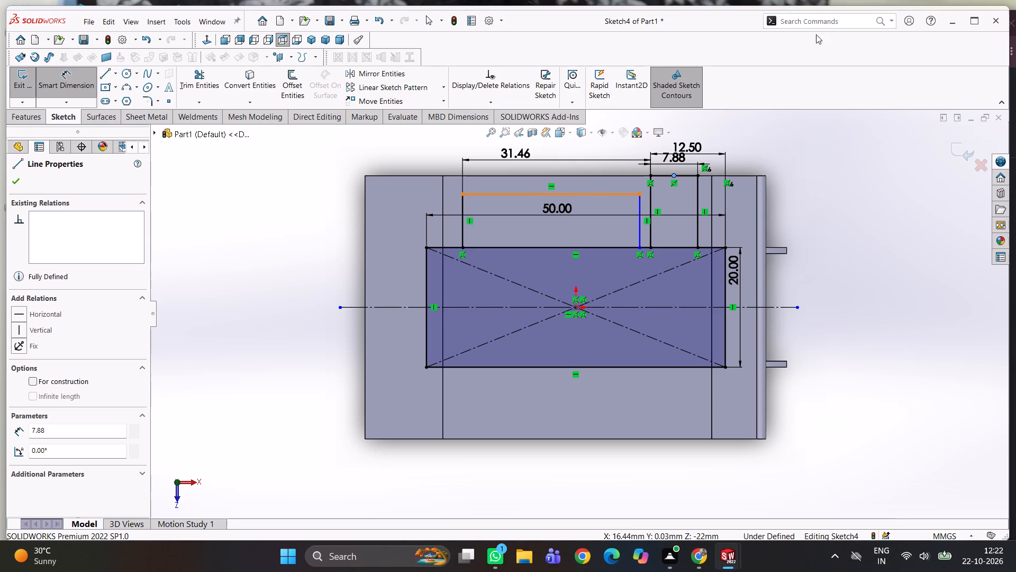
{"action": "key", "text": "Escape"}
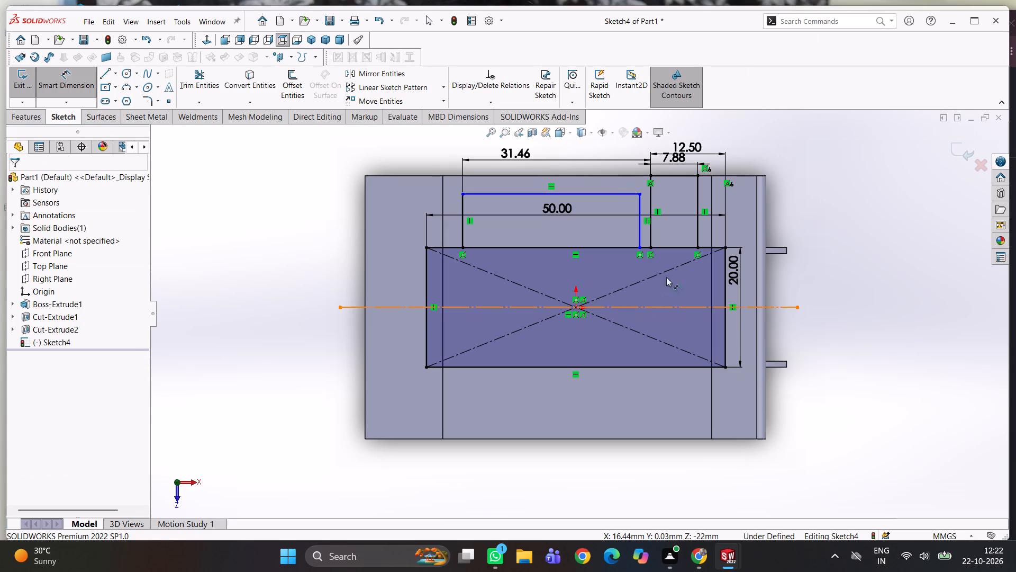
{"action": "right_click_drag", "start_coordinate": [881, 272], "coordinate": [801, 269]}
{"action": "scroll", "coordinate": [449, 239], "scroll_direction": "down", "scroll_amount": 3}
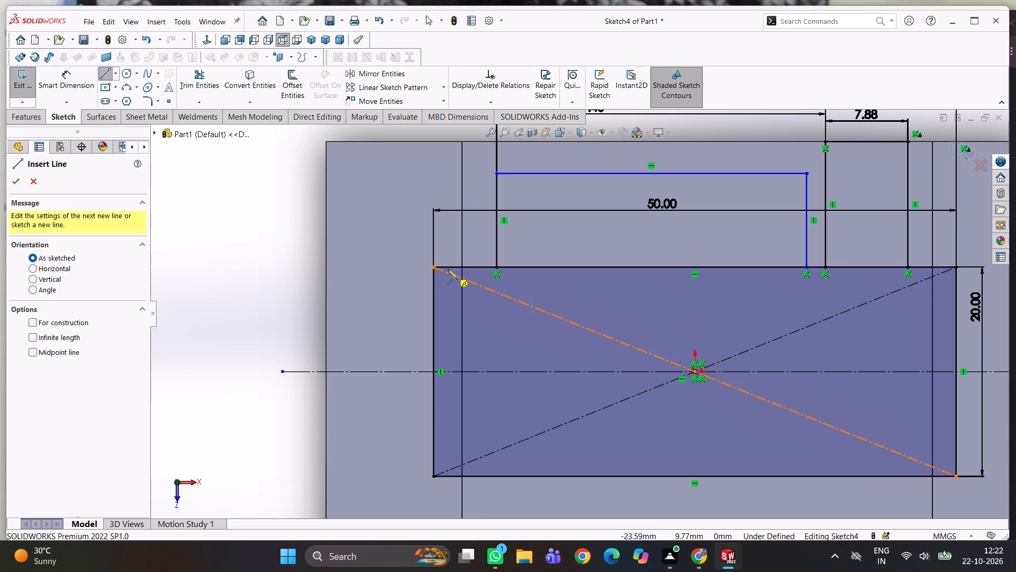
{"action": "left_click", "coordinate": [441, 266]}
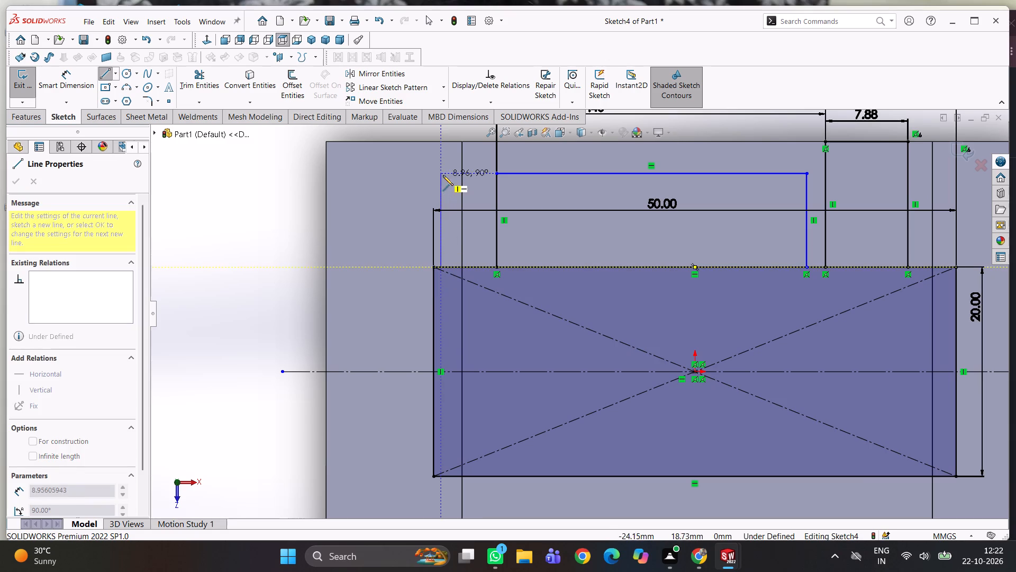
{"action": "left_click", "coordinate": [442, 142]}
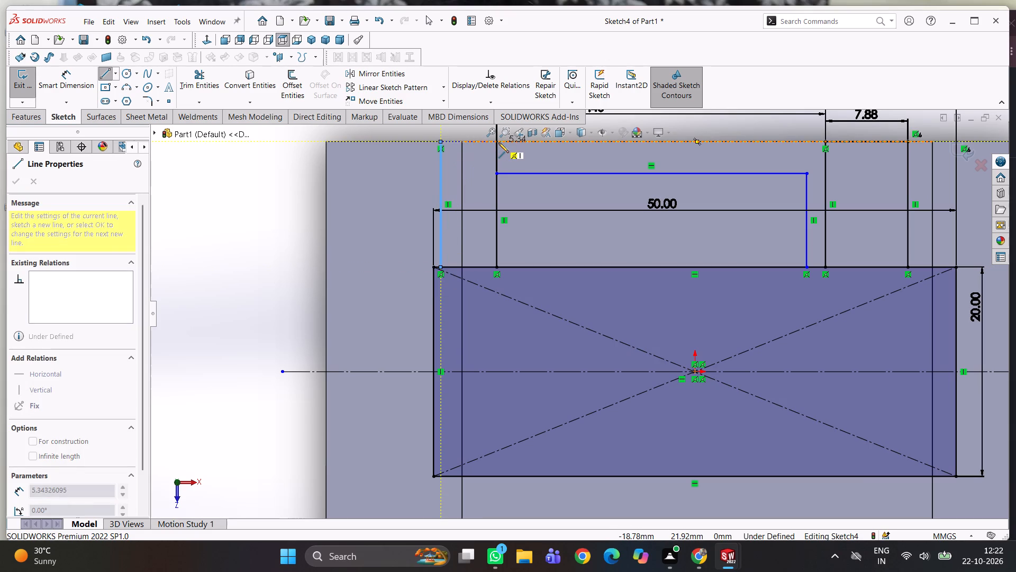
{"action": "scroll", "coordinate": [496, 146], "scroll_direction": "up", "scroll_amount": 3}
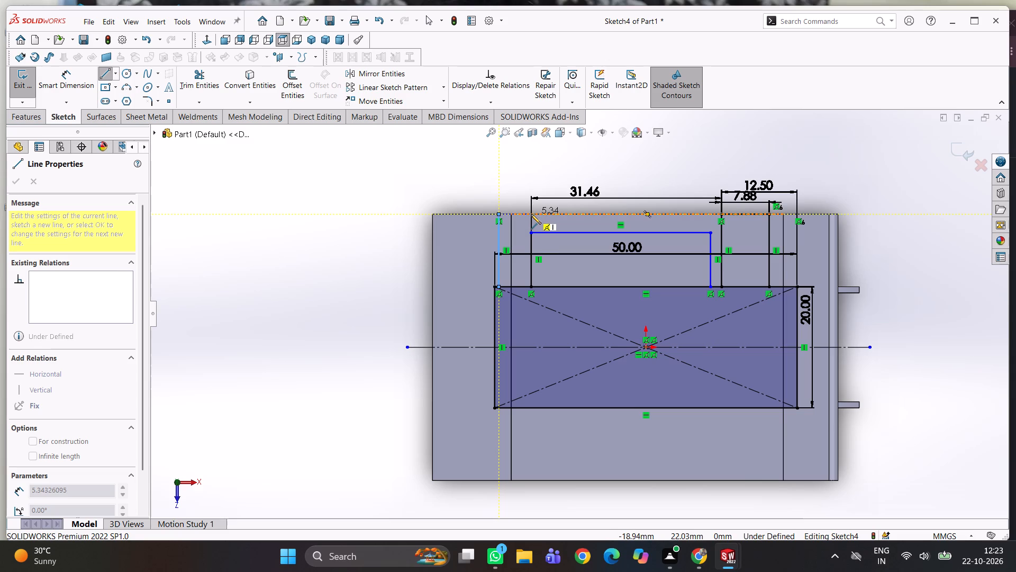
{"action": "left_click", "coordinate": [531, 214]}
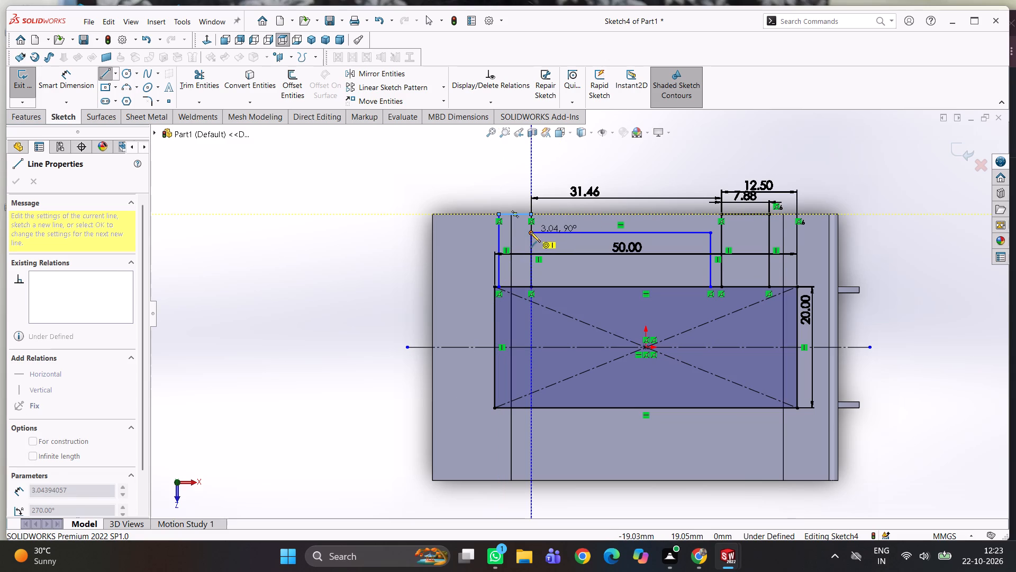
{"action": "left_click", "coordinate": [530, 234]}
{"action": "key", "text": "Escape"}
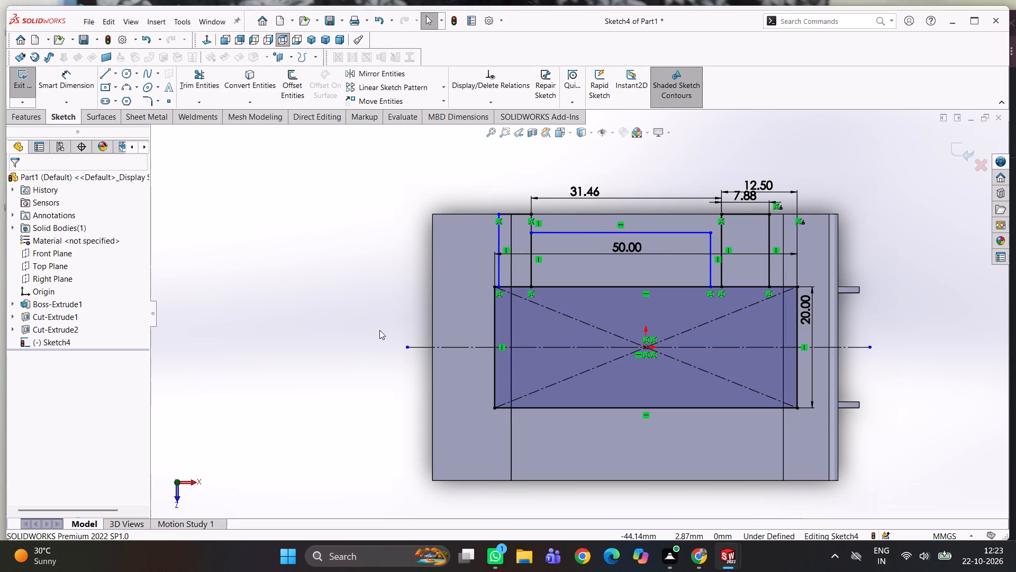
Dimension the third outline's top line and set its width to 7.88 mm.
{"action": "right_click_drag", "start_coordinate": [384, 329], "coordinate": [360, 176]}
{"action": "left_click", "coordinate": [519, 215]}
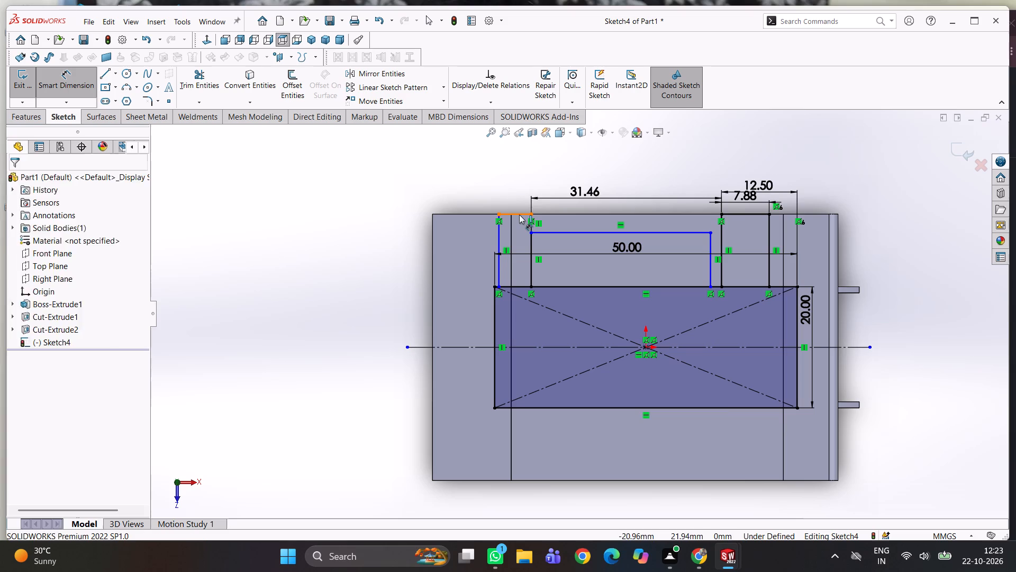
{"action": "left_click", "coordinate": [516, 186]}
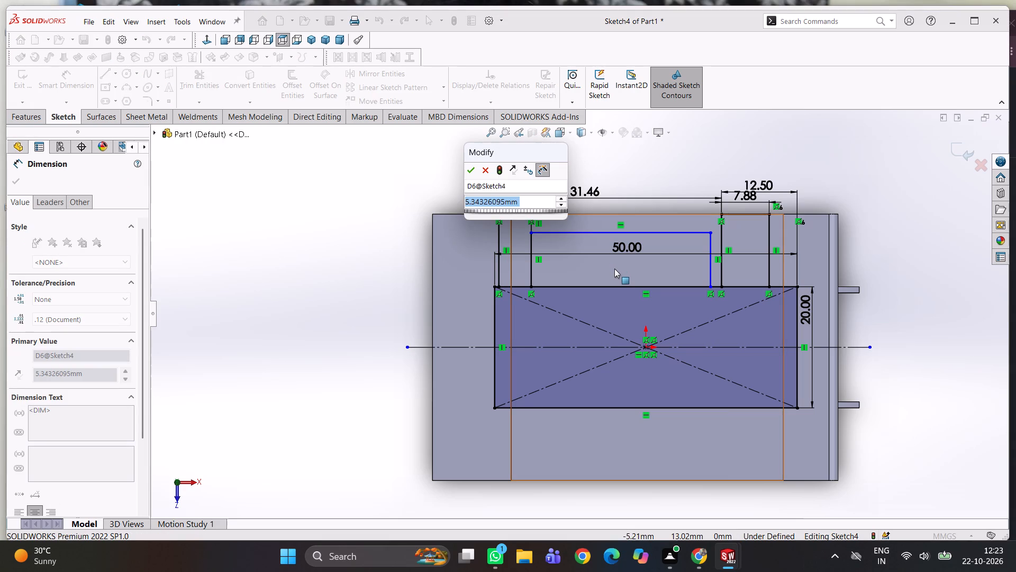
{"action": "type", "text": "7.88"}
{"action": "key", "text": "Return"}
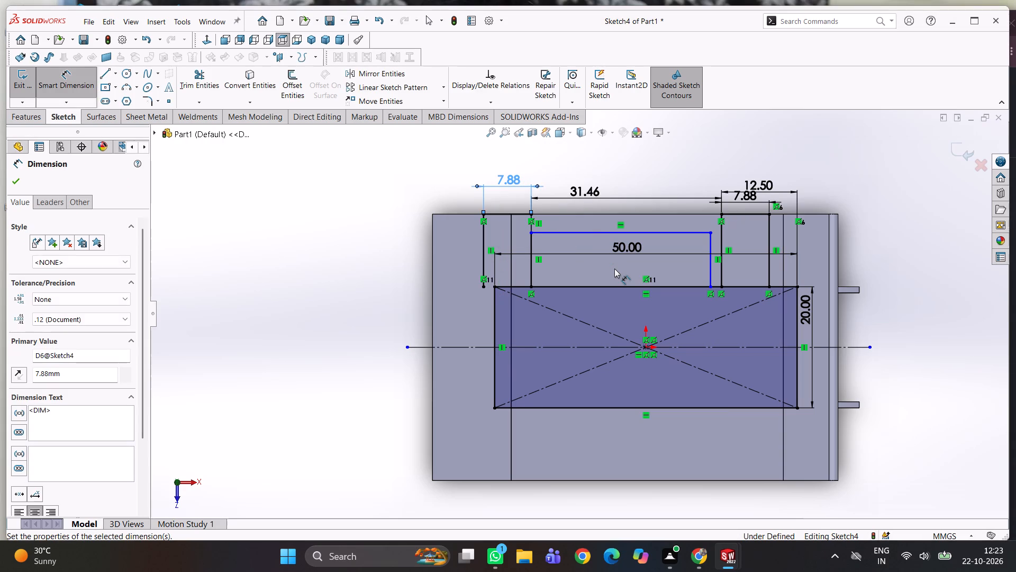
Draw a horizontal line about 4.9 mm outward from the rectangle's upper-left corner, and a vertical line from its outer end to the horizontal centreline.
{"action": "right_click_drag", "start_coordinate": [357, 253], "coordinate": [208, 238]}
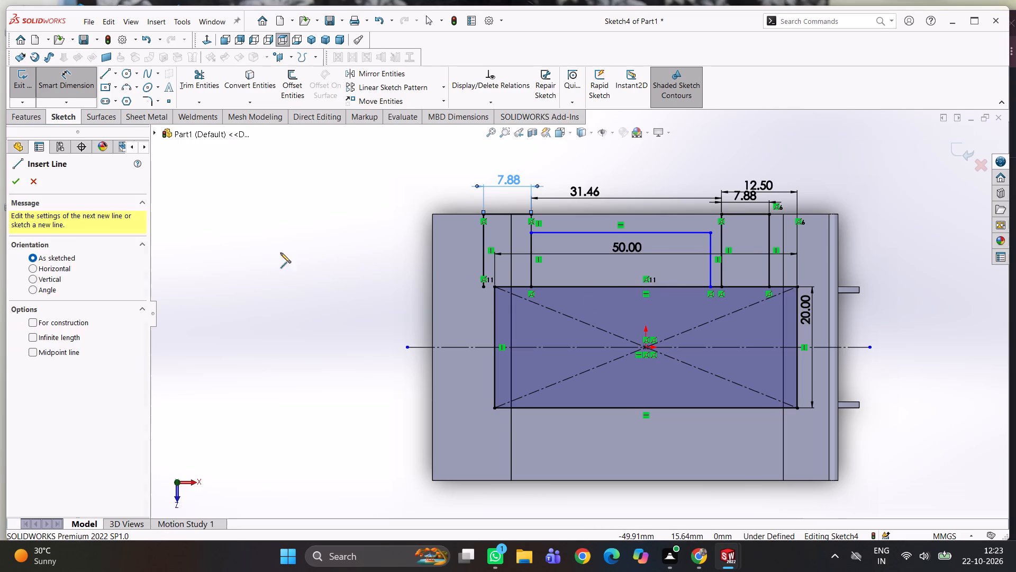
{"action": "scroll", "coordinate": [521, 292], "scroll_direction": "down", "scroll_amount": 3}
{"action": "left_click", "coordinate": [487, 284]}
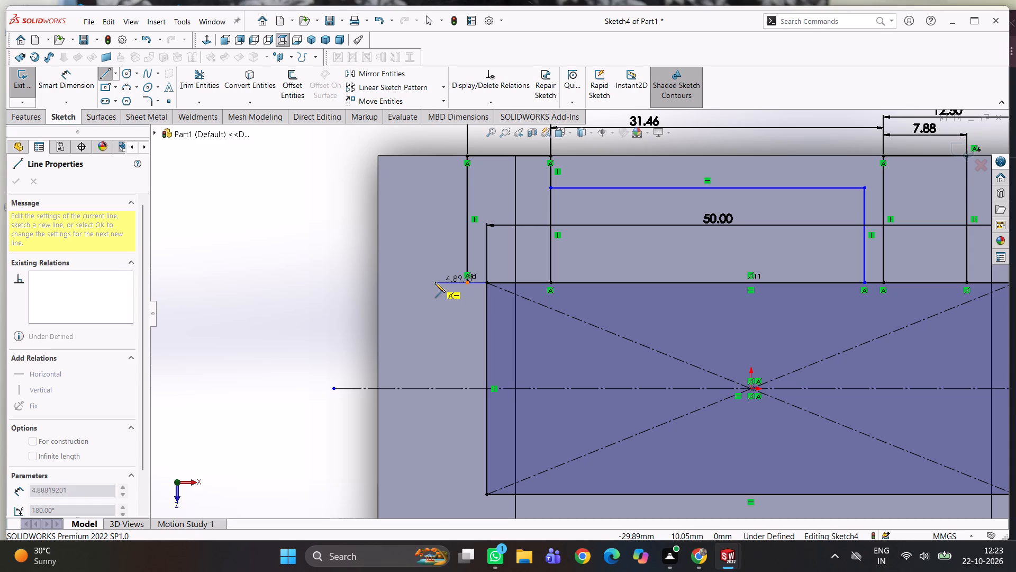
{"action": "left_click", "coordinate": [435, 282]}
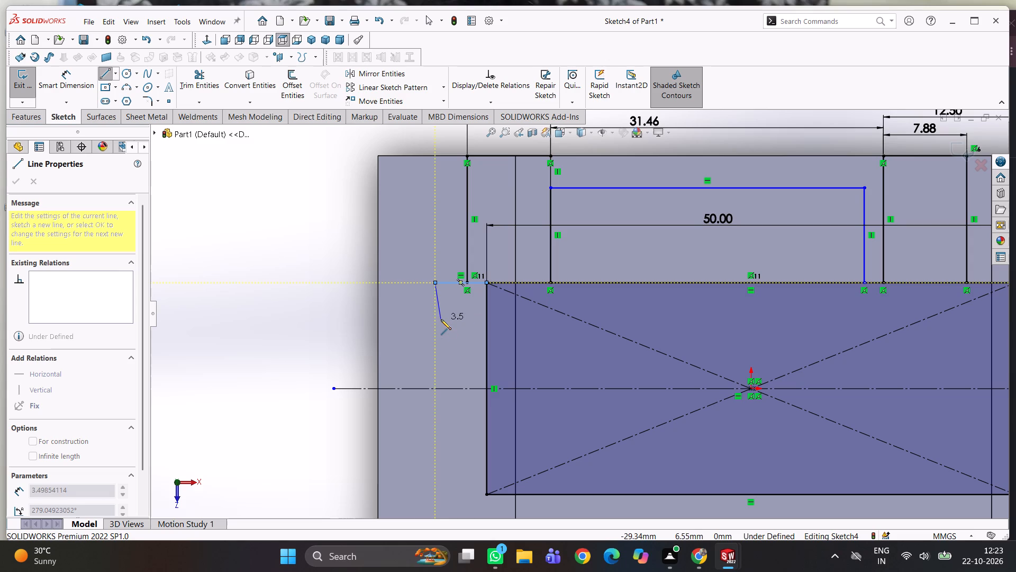
{"action": "key", "text": "Escape"}
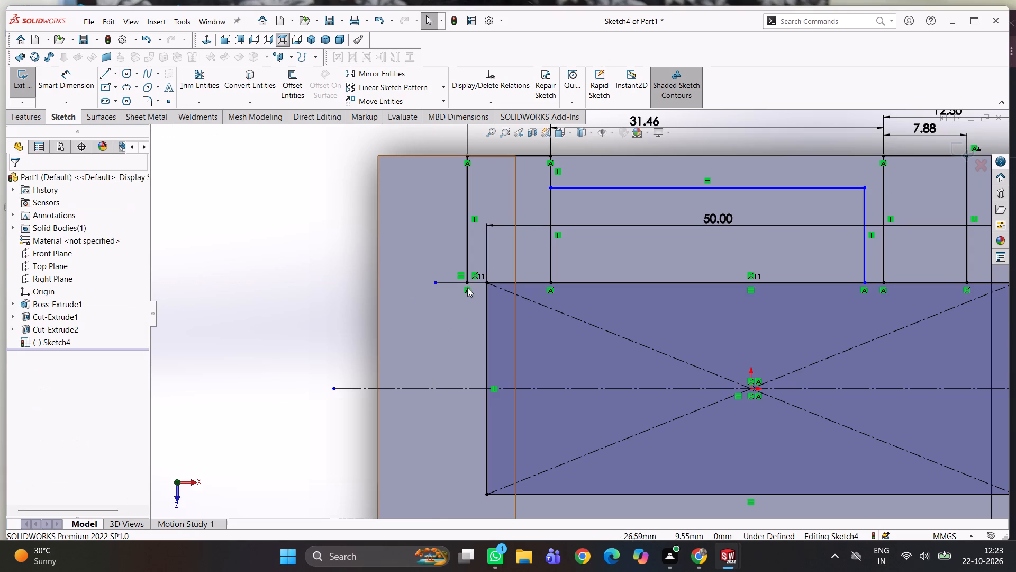
{"action": "right_click_drag", "start_coordinate": [341, 257], "coordinate": [250, 257]}
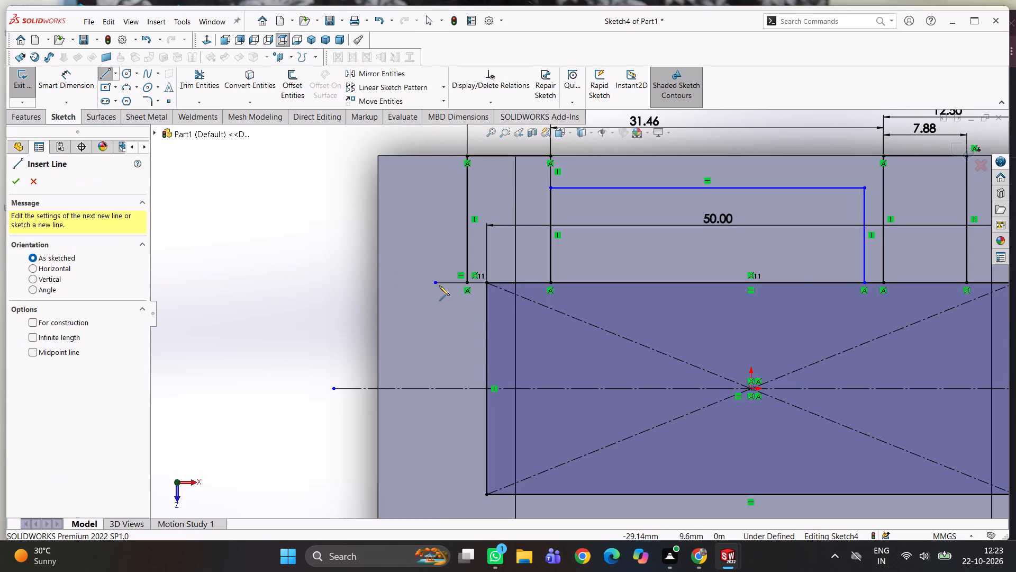
{"action": "left_click", "coordinate": [435, 283]}
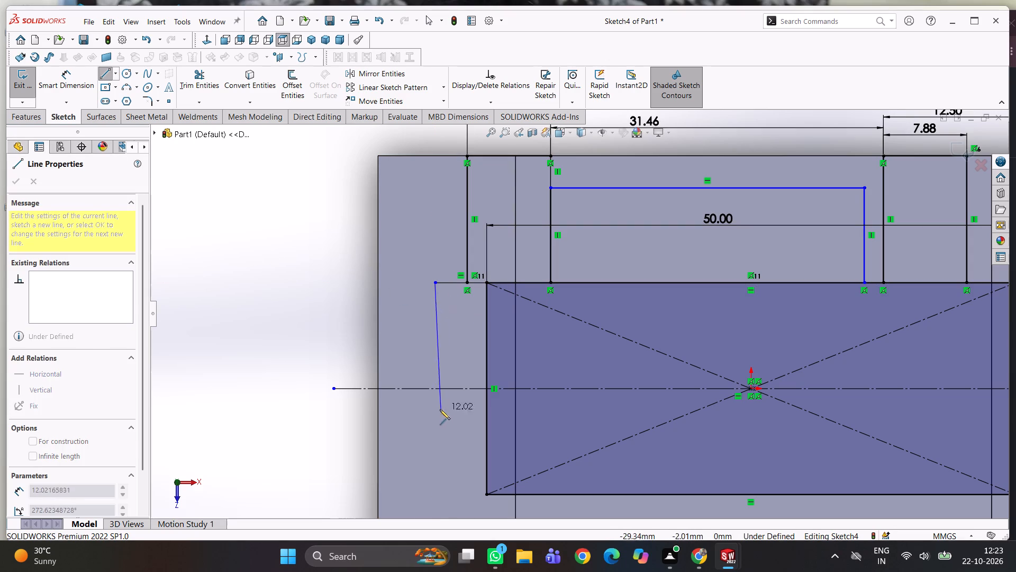
{"action": "left_click", "coordinate": [434, 391]}
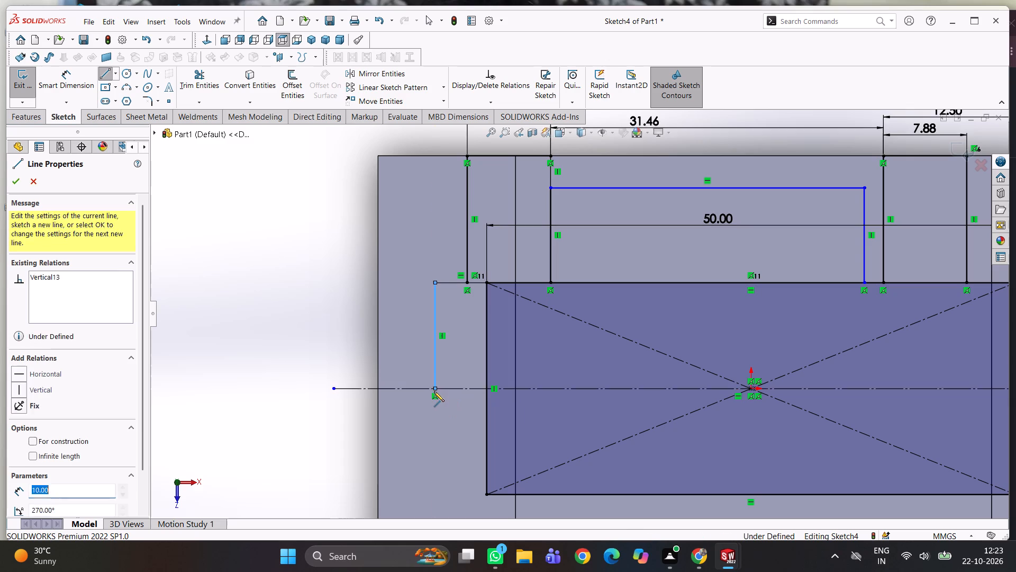
{"action": "key", "text": "grave"}
{"action": "key", "text": "Escape"}
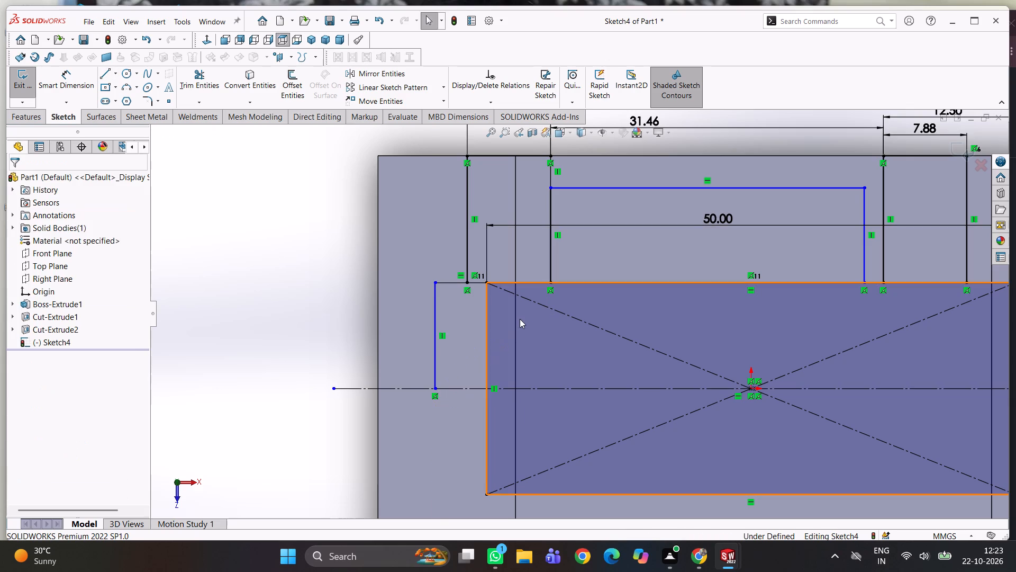
Dimension the corner of the new vertical line 0.5 mm from the third outline's left line.
{"action": "right_click_drag", "start_coordinate": [295, 375], "coordinate": [274, 261]}
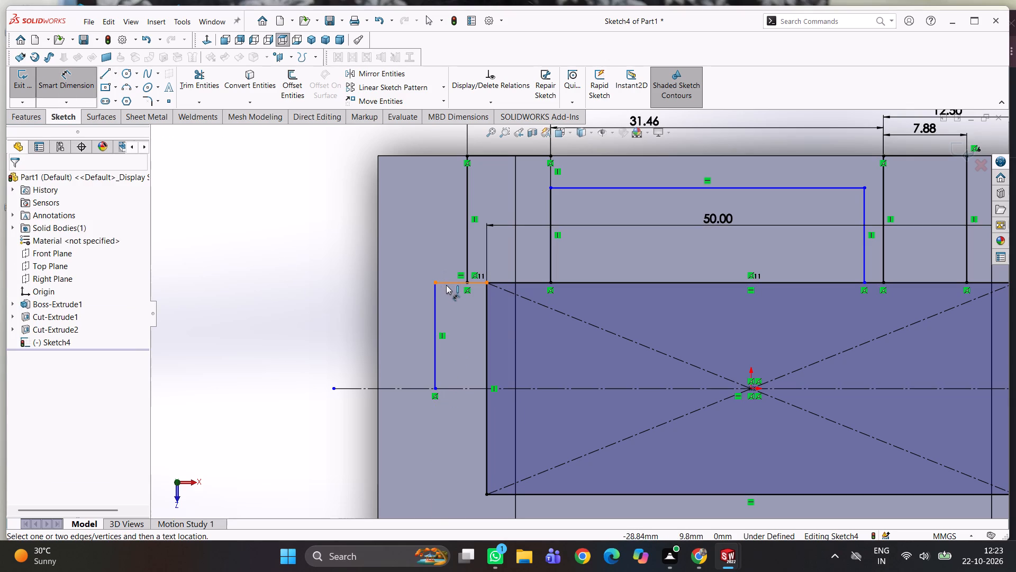
{"action": "left_click", "coordinate": [446, 285]}
{"action": "key", "text": "Escape"}
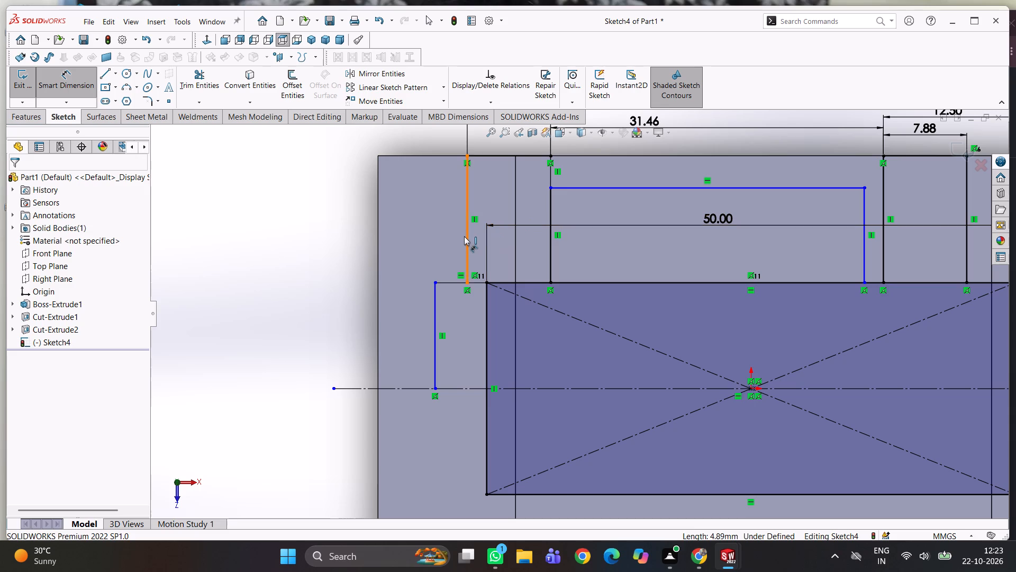
{"action": "left_click_drag", "start_coordinate": [464, 236], "coordinate": [469, 234]}
{"action": "left_click", "coordinate": [436, 282]}
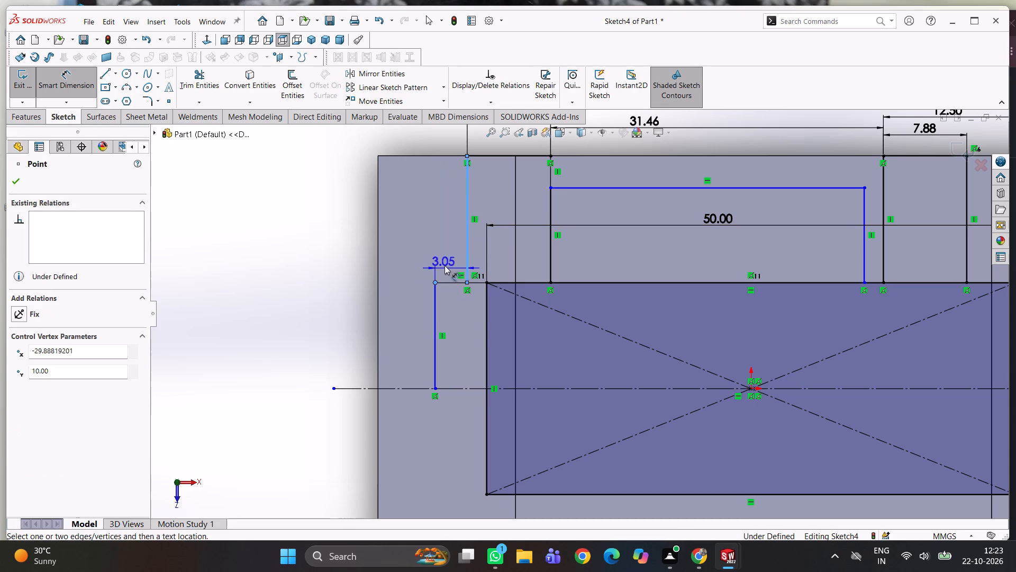
{"action": "left_click", "coordinate": [449, 262]}
{"action": "type", "text": "0.5"}
{"action": "key", "text": "Return"}
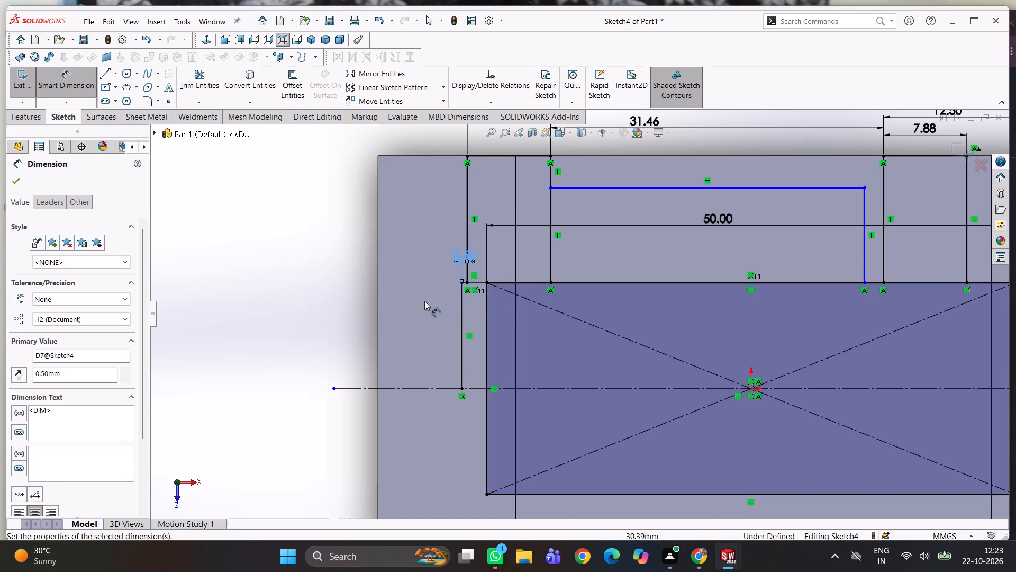
Trim away all the diagonal construction lines inside the centre rectangle.
{"action": "scroll", "coordinate": [424, 301], "scroll_direction": "down", "scroll_amount": 2}
{"action": "scroll", "coordinate": [524, 289], "scroll_direction": "up", "scroll_amount": 4}
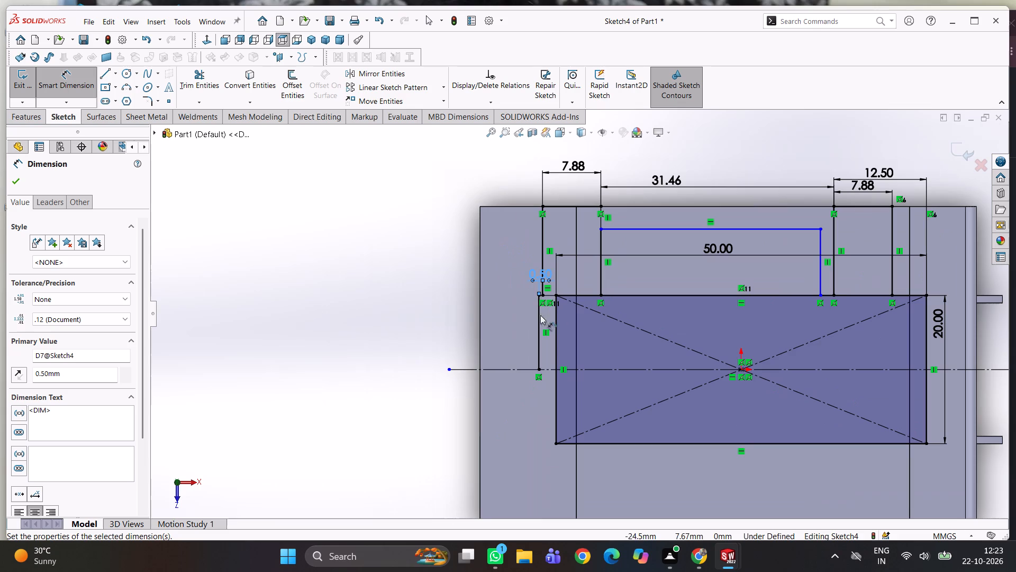
{"action": "left_click", "coordinate": [203, 82]}
{"action": "scroll", "coordinate": [617, 307], "scroll_direction": "up", "scroll_amount": 2}
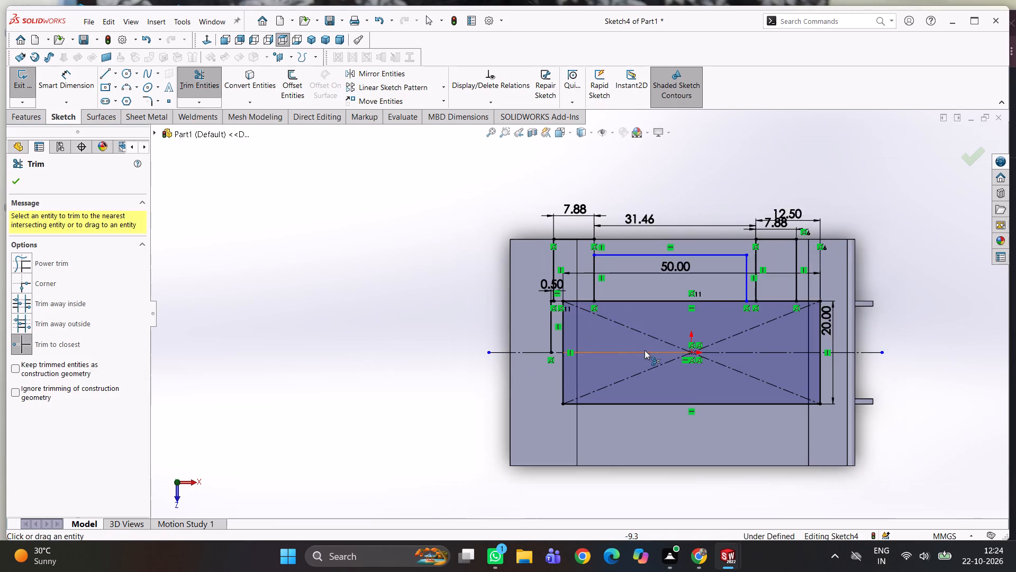
{"action": "scroll", "coordinate": [645, 351], "scroll_direction": "down", "scroll_amount": 2}
{"action": "left_click", "coordinate": [614, 310]}
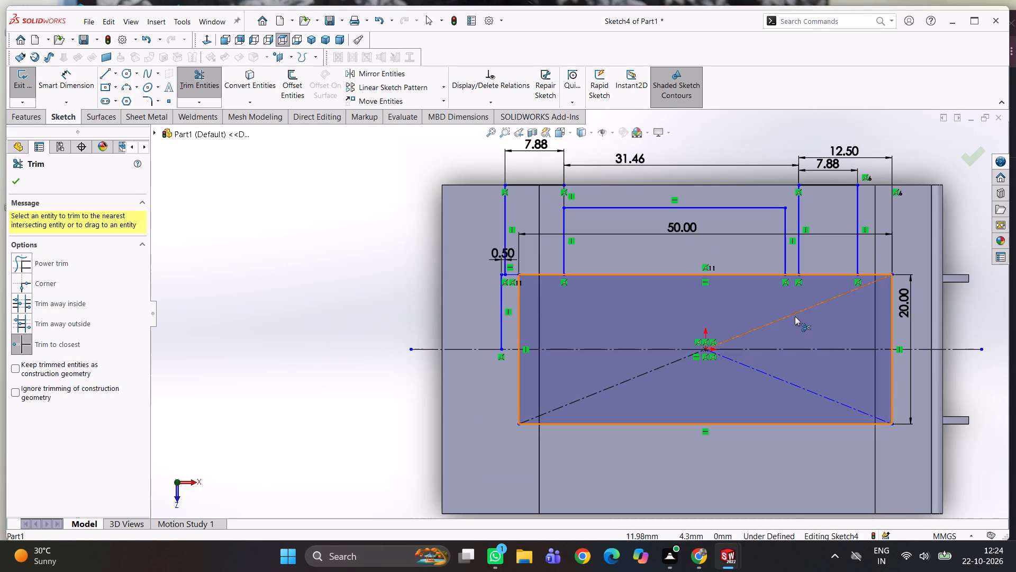
{"action": "left_click", "coordinate": [795, 316]}
{"action": "left_click", "coordinate": [782, 378]}
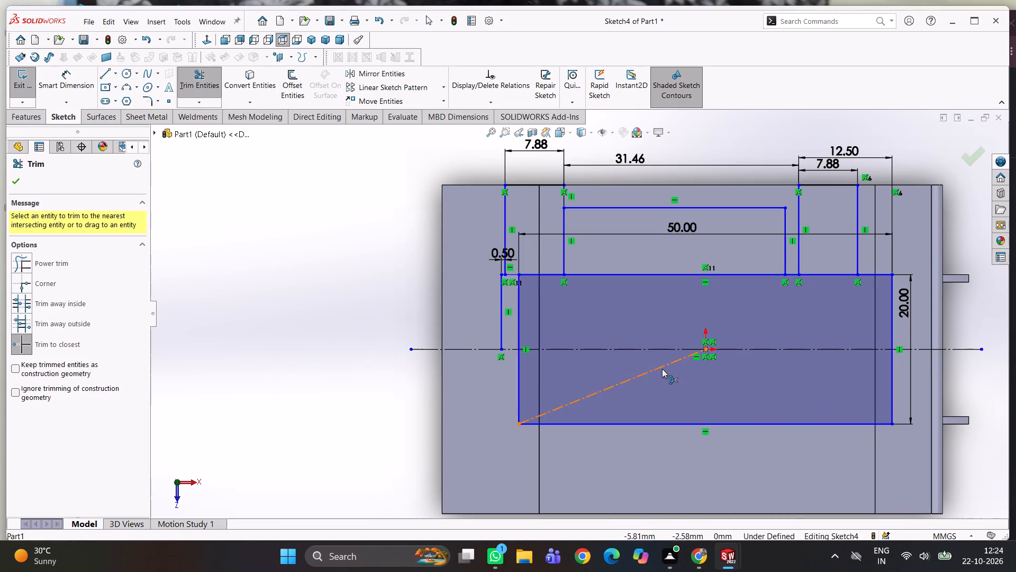
{"action": "left_click", "coordinate": [662, 369]}
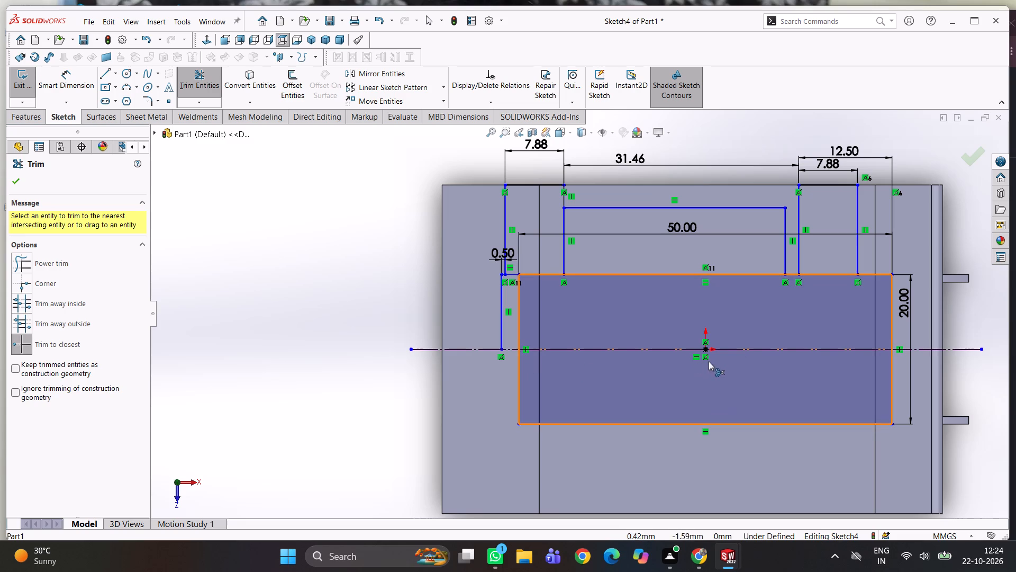
{"action": "key", "text": "Escape"}
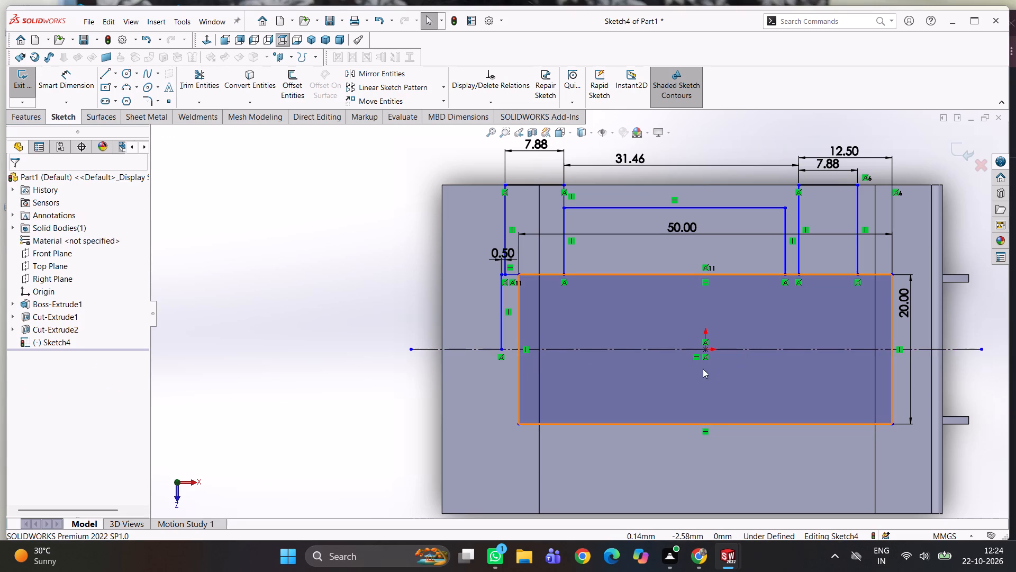
Try to make the midpoint of the rectangle's upper edge coincident with the origin.
{"action": "left_click", "coordinate": [704, 347]}
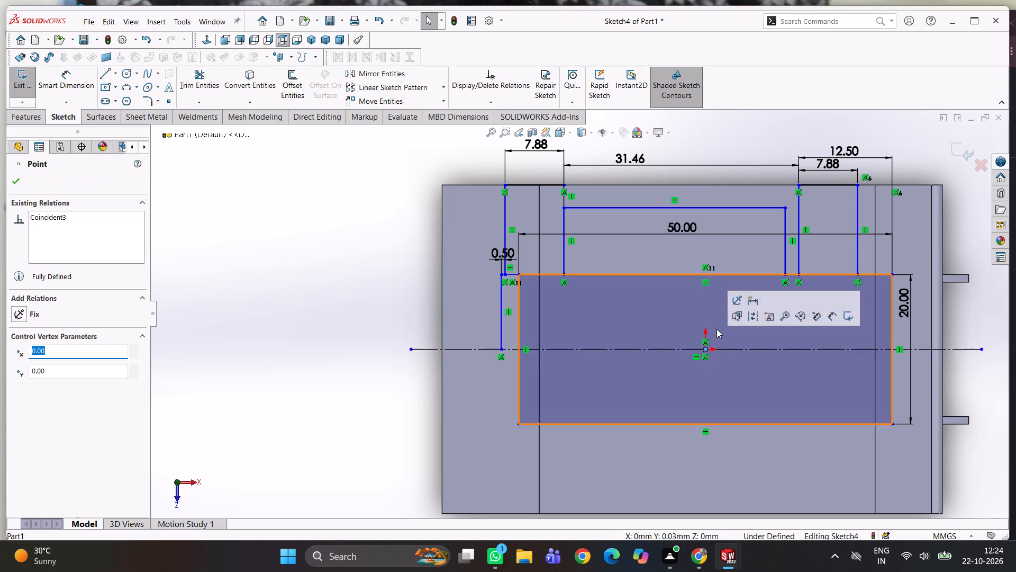
{"action": "left_click", "coordinate": [704, 274], "text": "ctrl"}
{"action": "left_click", "coordinate": [39, 397]}
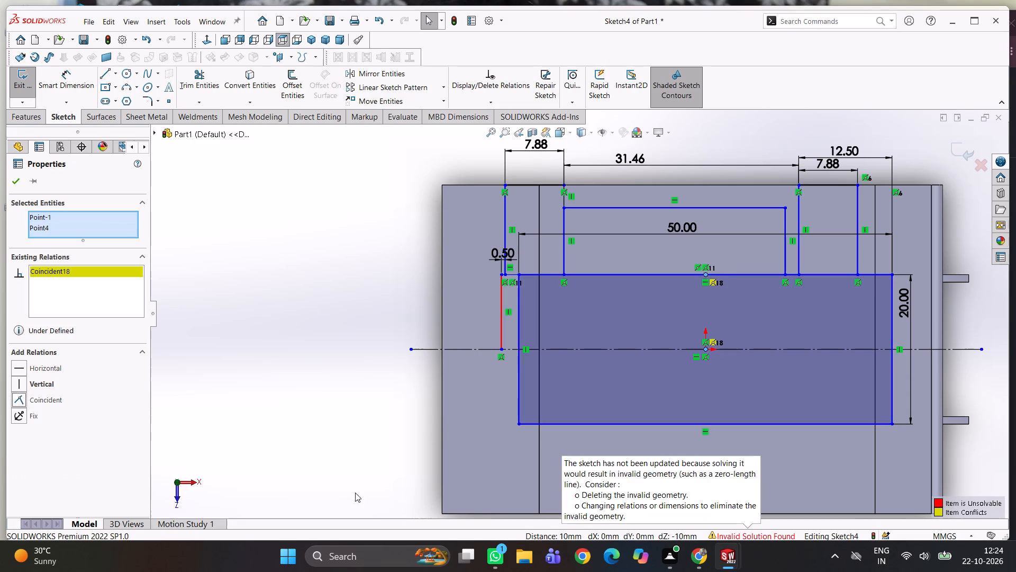
{"action": "left_click", "coordinate": [301, 455]}
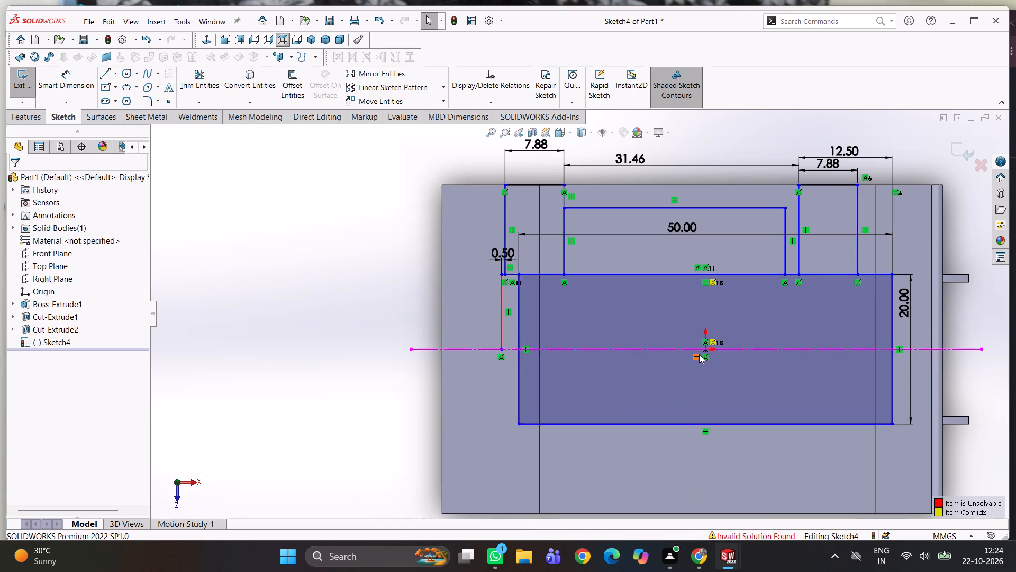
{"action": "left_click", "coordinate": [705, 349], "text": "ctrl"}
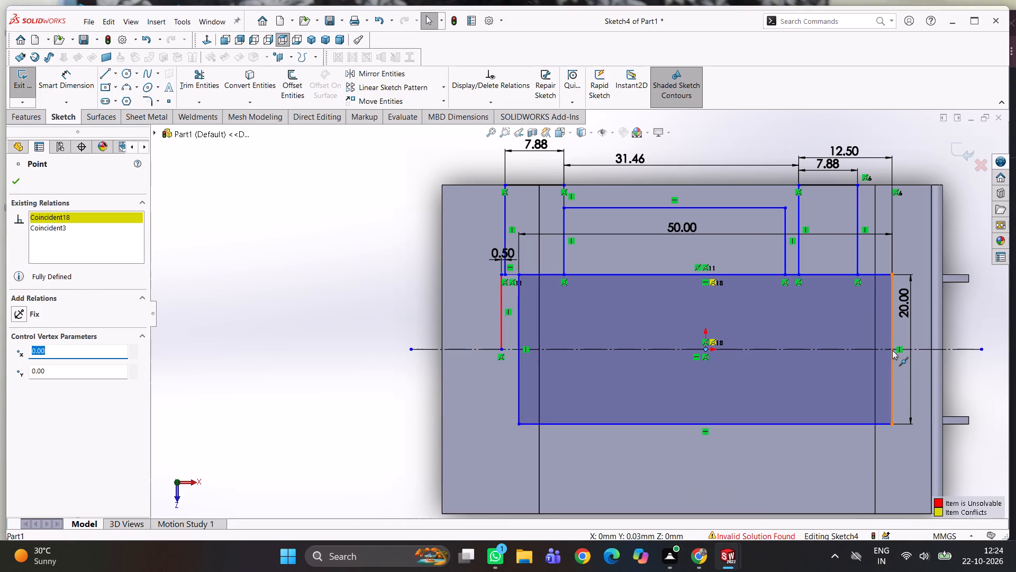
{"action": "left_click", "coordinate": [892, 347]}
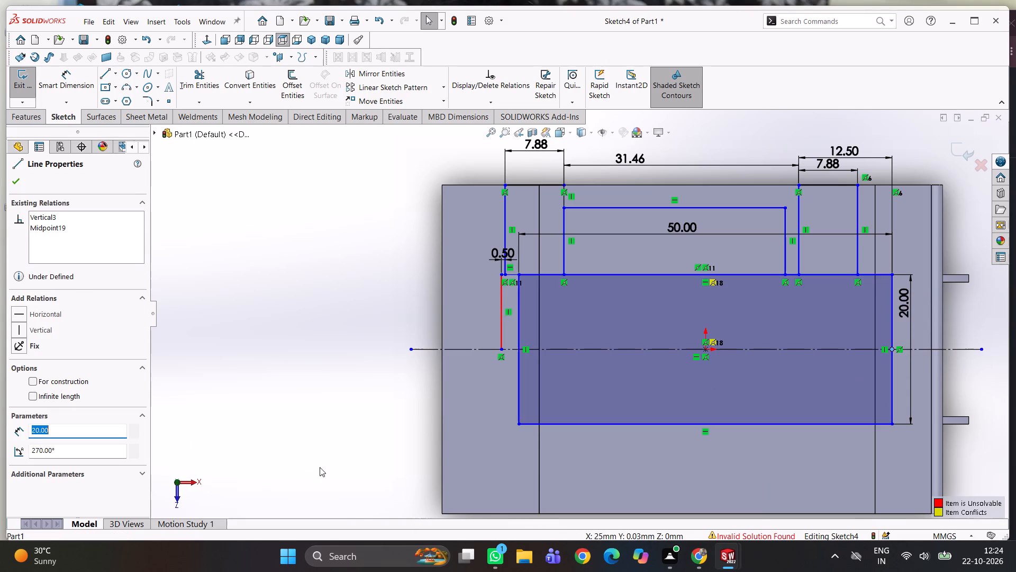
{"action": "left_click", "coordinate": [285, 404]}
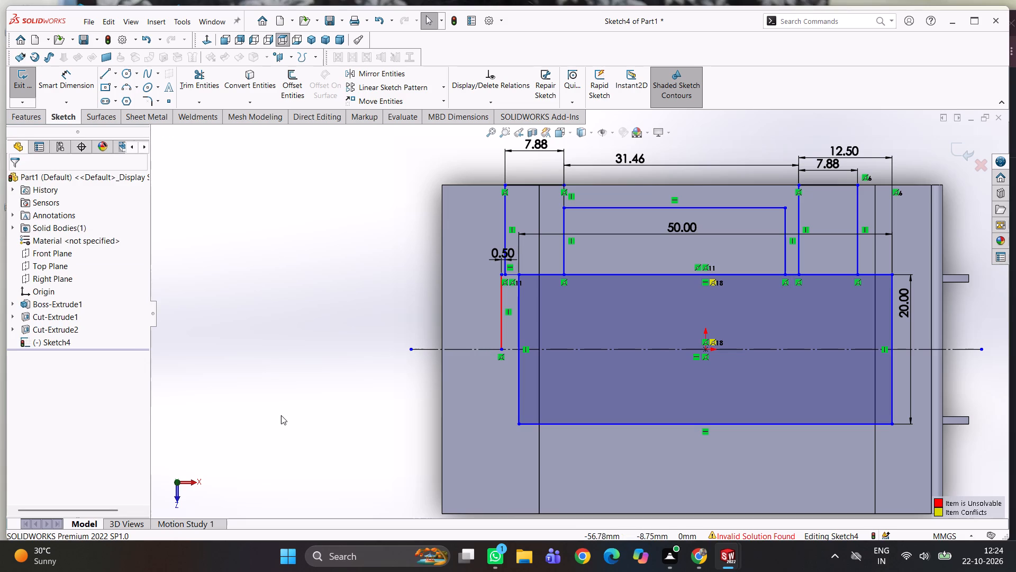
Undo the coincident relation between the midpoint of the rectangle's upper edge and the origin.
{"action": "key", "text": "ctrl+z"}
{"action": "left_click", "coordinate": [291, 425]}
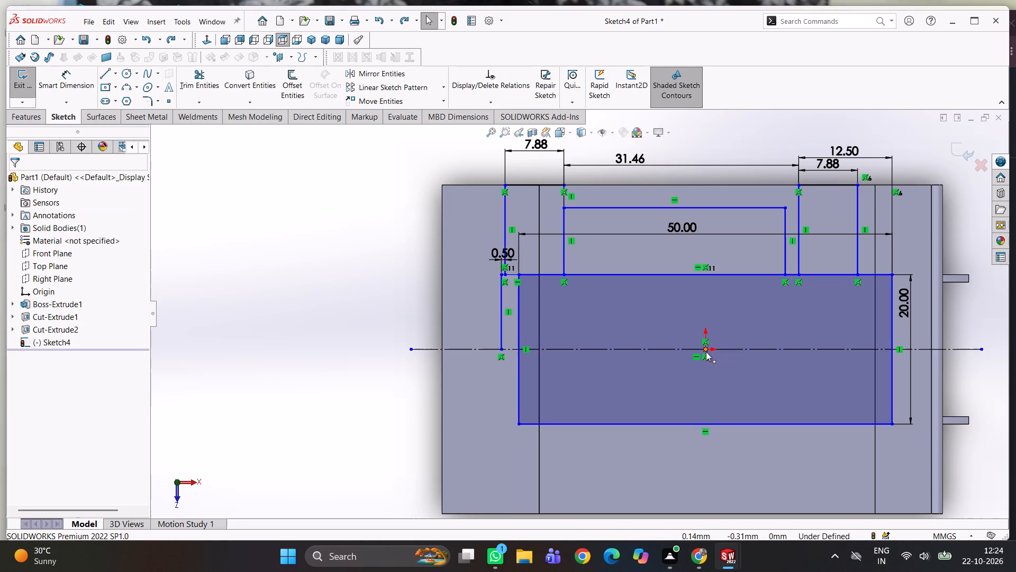
Add a vertical relation between the origin and the midpoint of the centre rectangle's upper edge.
{"action": "left_click", "coordinate": [705, 350]}
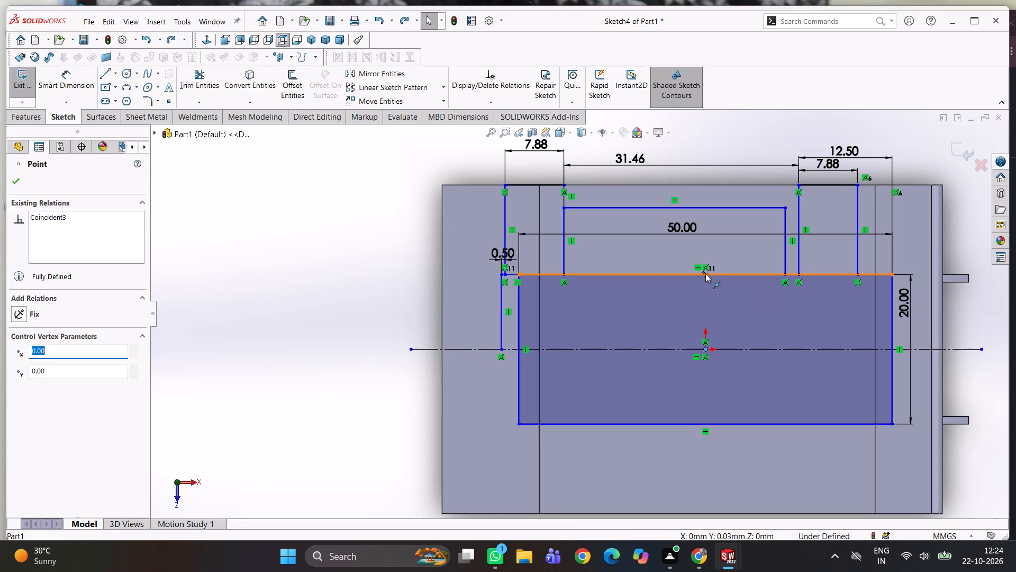
{"action": "left_click", "coordinate": [705, 273], "text": "ctrl"}
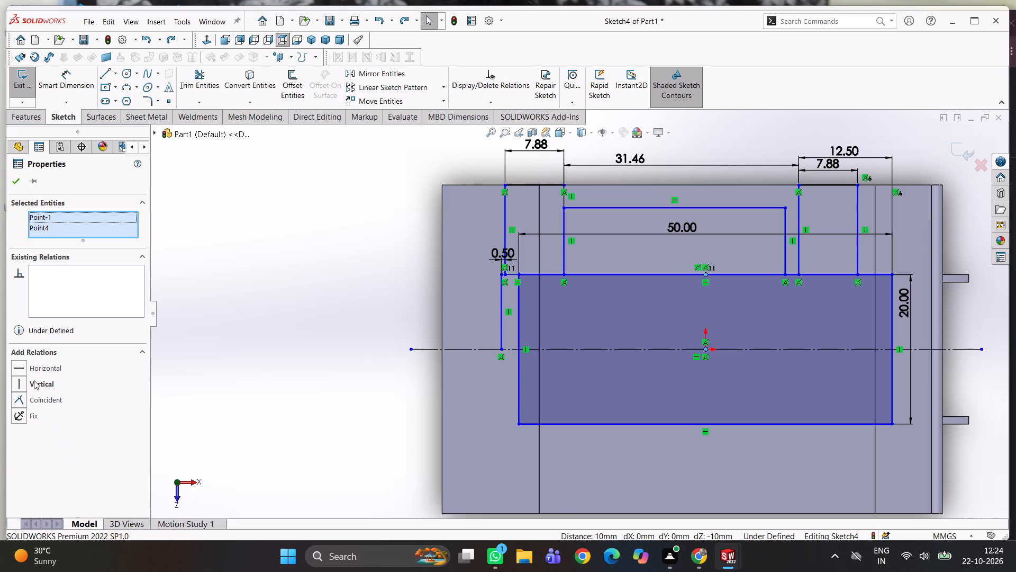
{"action": "left_click", "coordinate": [34, 380]}
{"action": "left_click", "coordinate": [244, 406]}
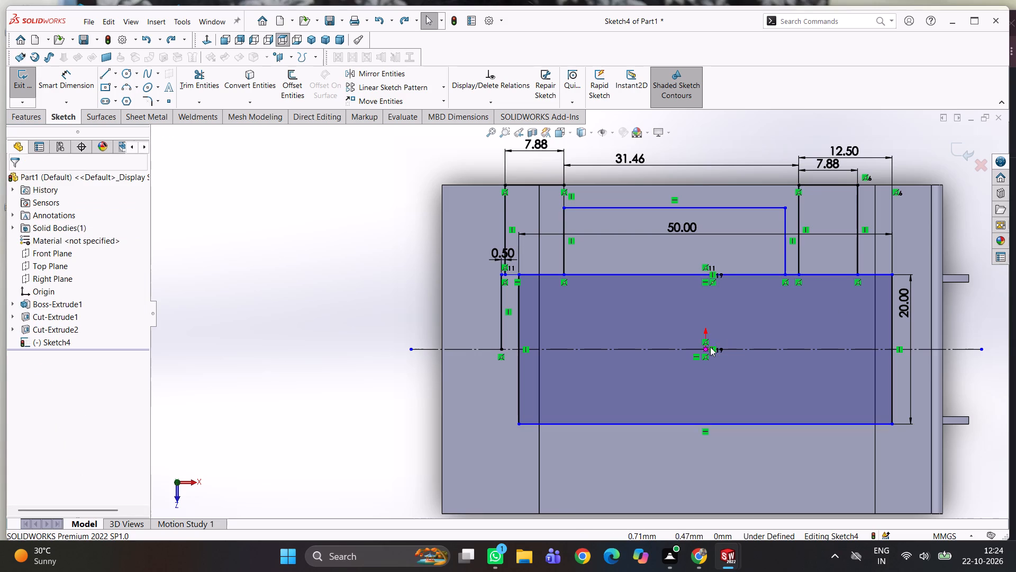
Add a horizontal relation between the origin and the midpoint of the centre rectangle's right edge.
{"action": "left_click", "coordinate": [706, 348]}
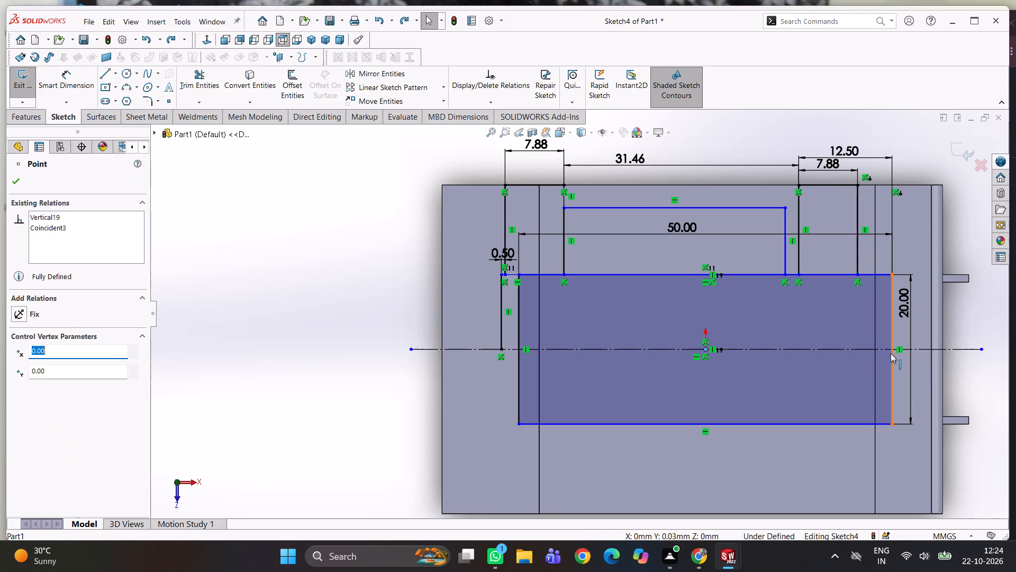
{"action": "left_click", "coordinate": [892, 349], "text": "ctrl"}
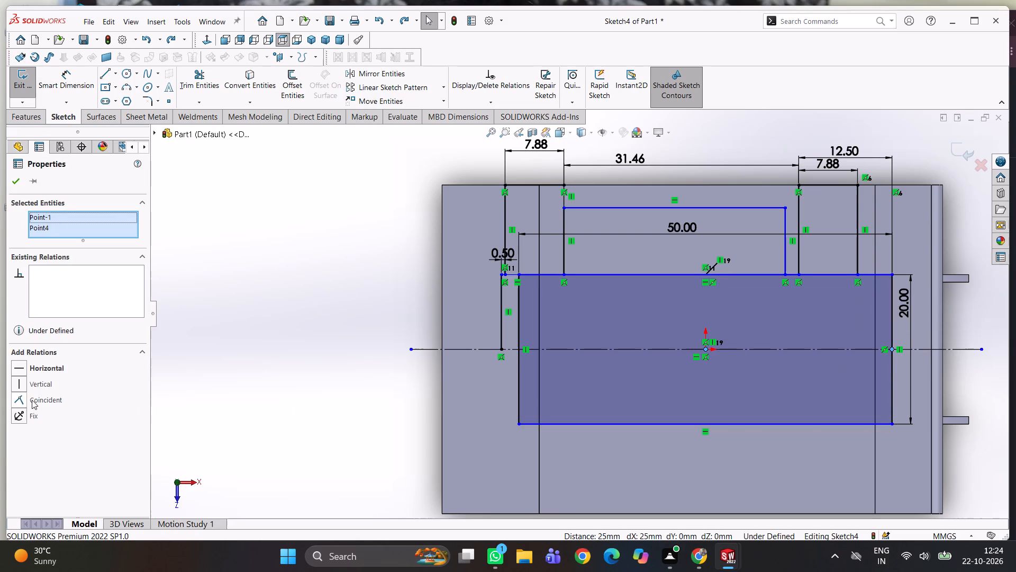
{"action": "left_click", "coordinate": [30, 363]}
{"action": "left_click", "coordinate": [251, 387]}
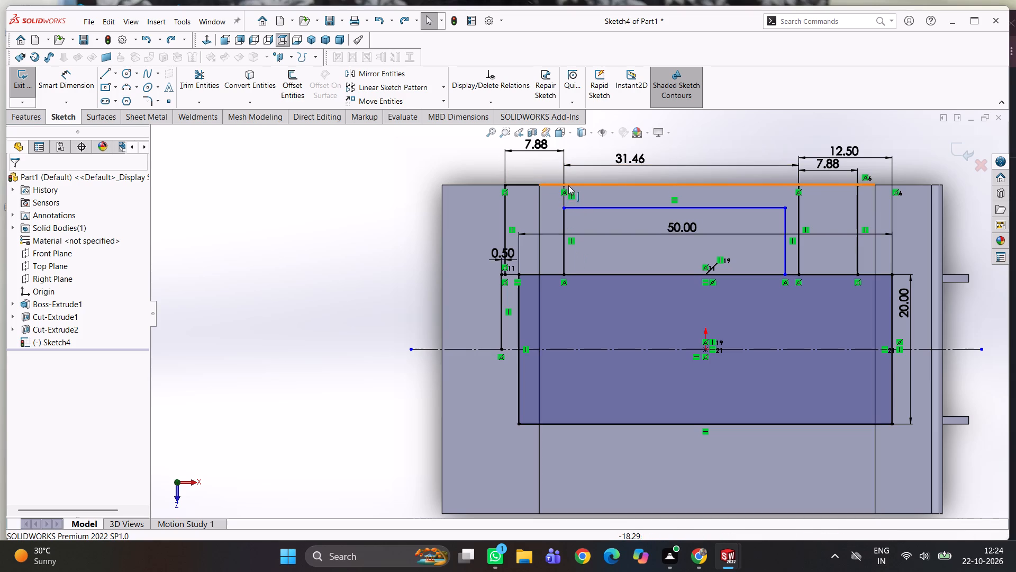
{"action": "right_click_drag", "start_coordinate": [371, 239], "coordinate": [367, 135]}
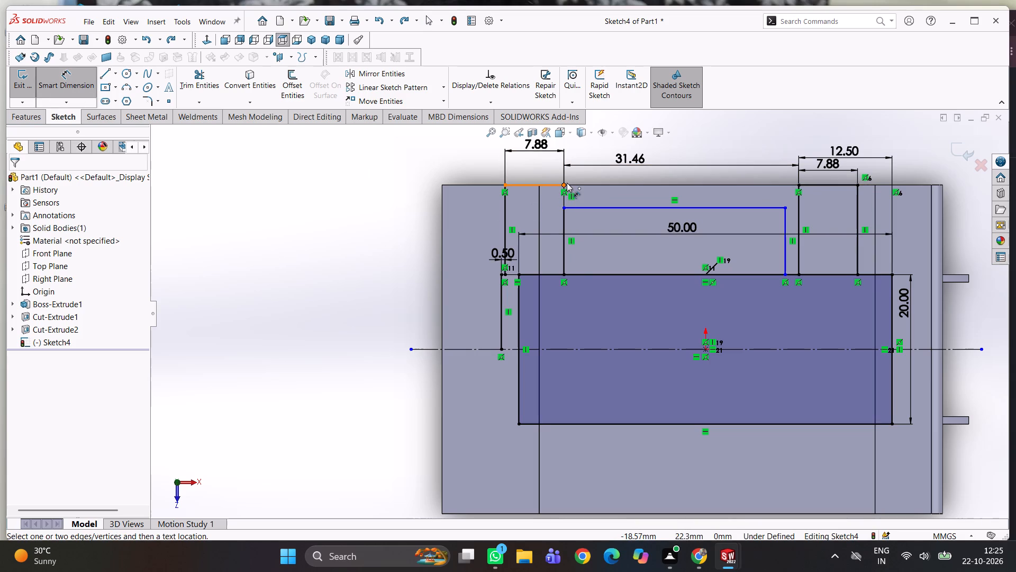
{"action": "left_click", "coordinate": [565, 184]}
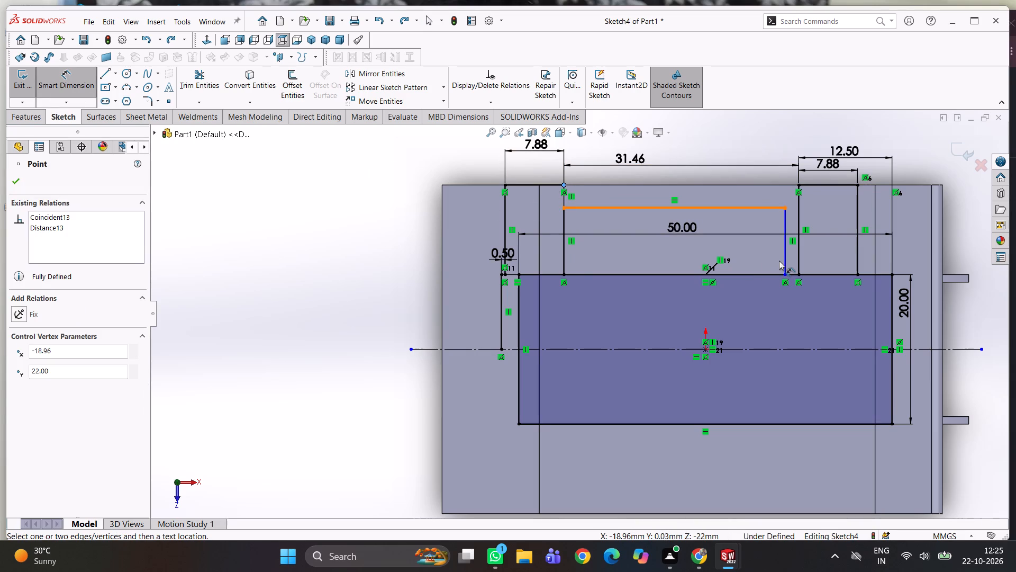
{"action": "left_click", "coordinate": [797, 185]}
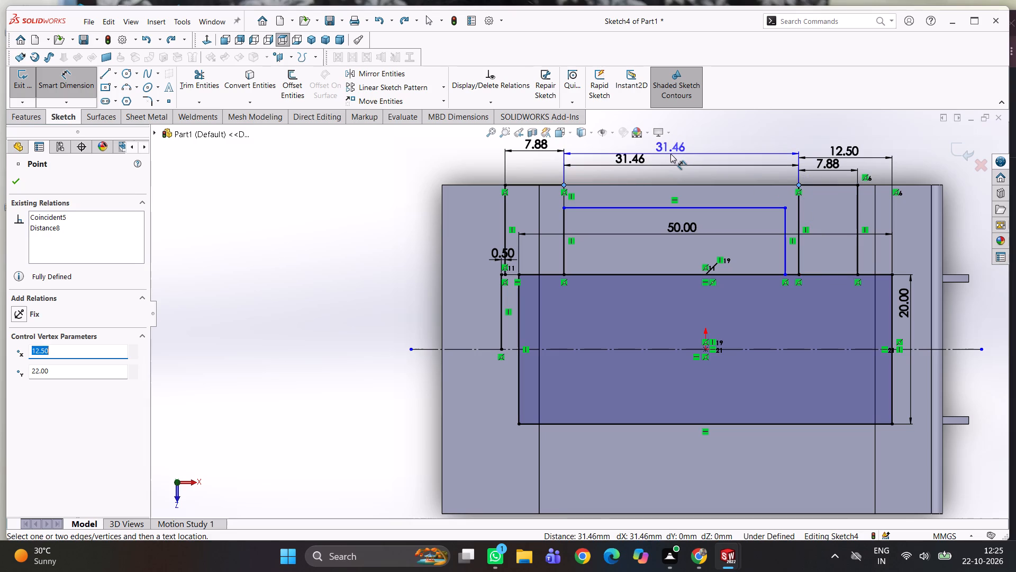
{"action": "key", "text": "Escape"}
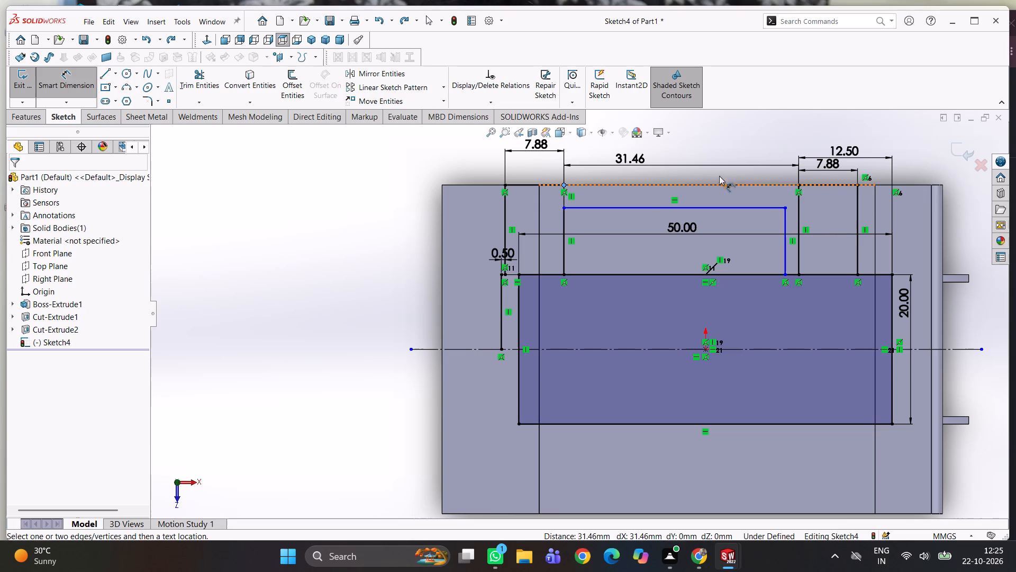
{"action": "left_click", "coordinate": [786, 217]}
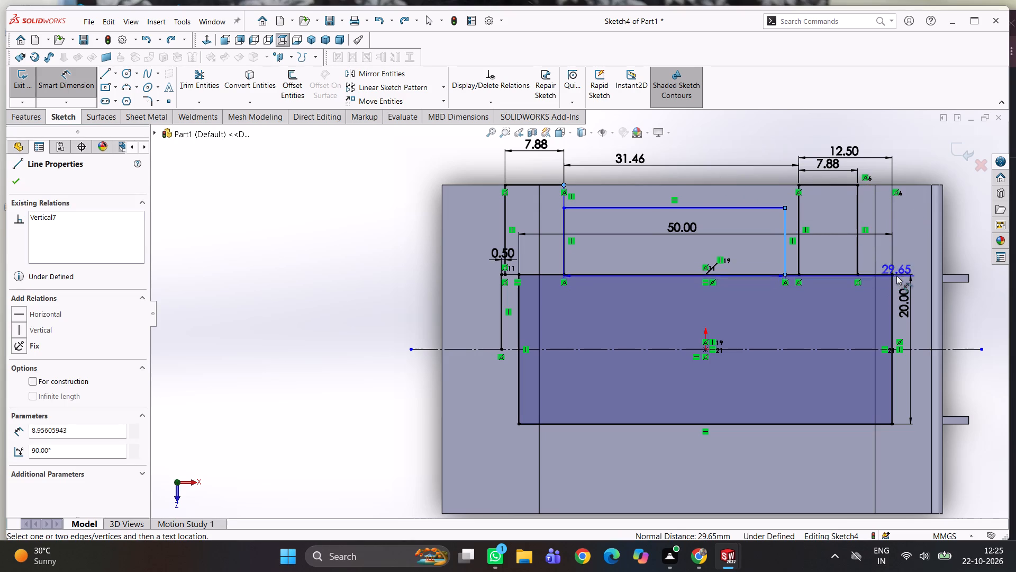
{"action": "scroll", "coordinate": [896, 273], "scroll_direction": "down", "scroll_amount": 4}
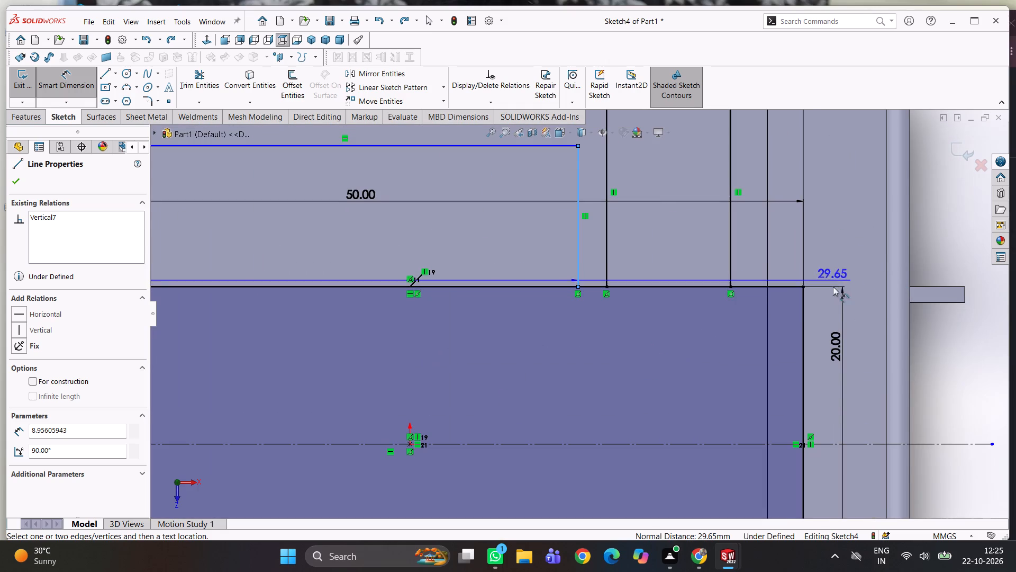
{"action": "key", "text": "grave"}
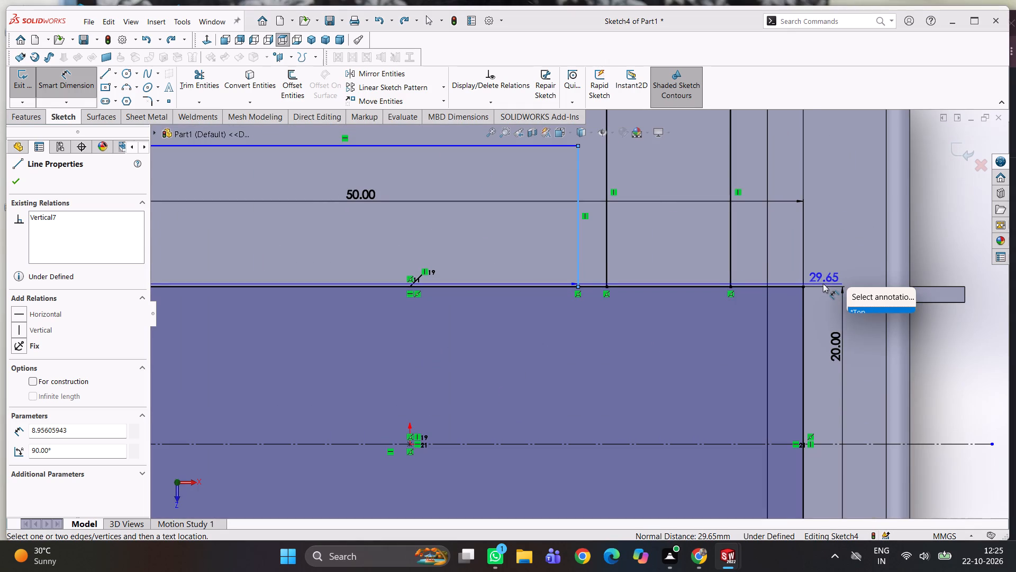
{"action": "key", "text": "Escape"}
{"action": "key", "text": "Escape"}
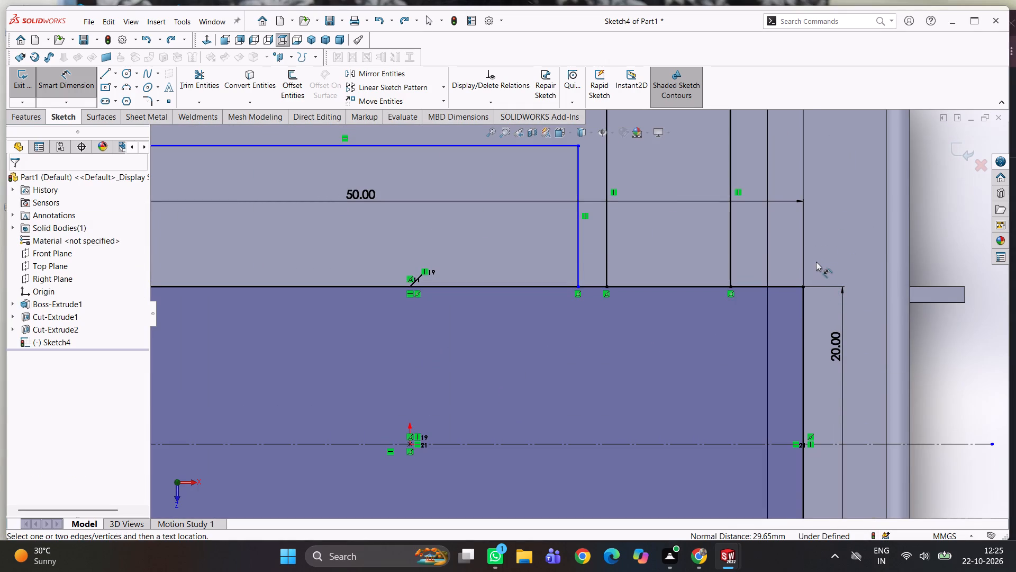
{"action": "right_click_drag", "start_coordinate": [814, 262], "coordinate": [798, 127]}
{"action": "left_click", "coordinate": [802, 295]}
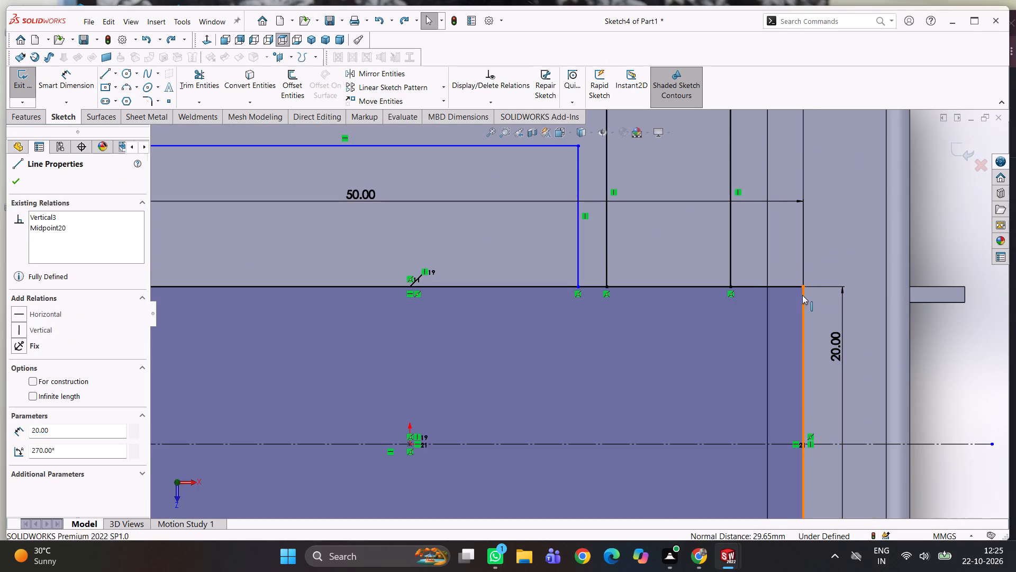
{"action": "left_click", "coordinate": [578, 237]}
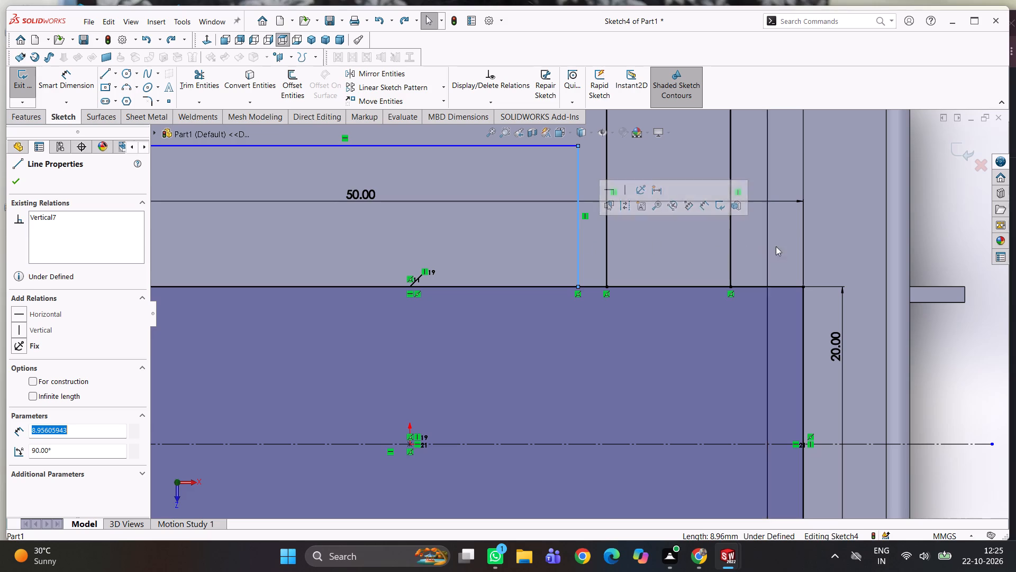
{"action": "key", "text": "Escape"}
Dimension the middle outline's right vertical line 12.5 mm from the centre rectangle's right edge.
{"action": "right_click_drag", "start_coordinate": [836, 260], "coordinate": [830, 182]}
{"action": "left_click", "coordinate": [802, 305]}
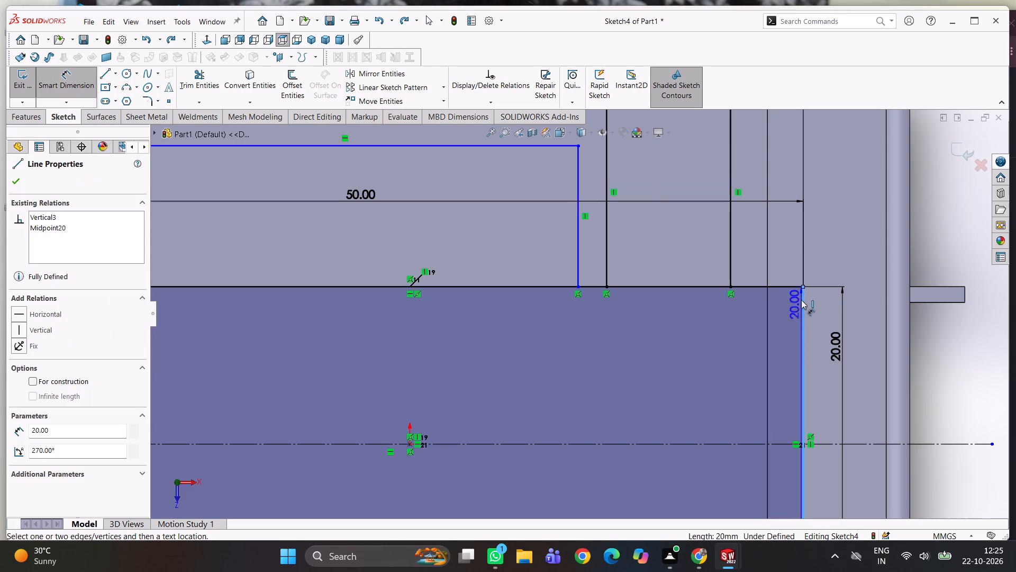
{"action": "left_click", "coordinate": [579, 235]}
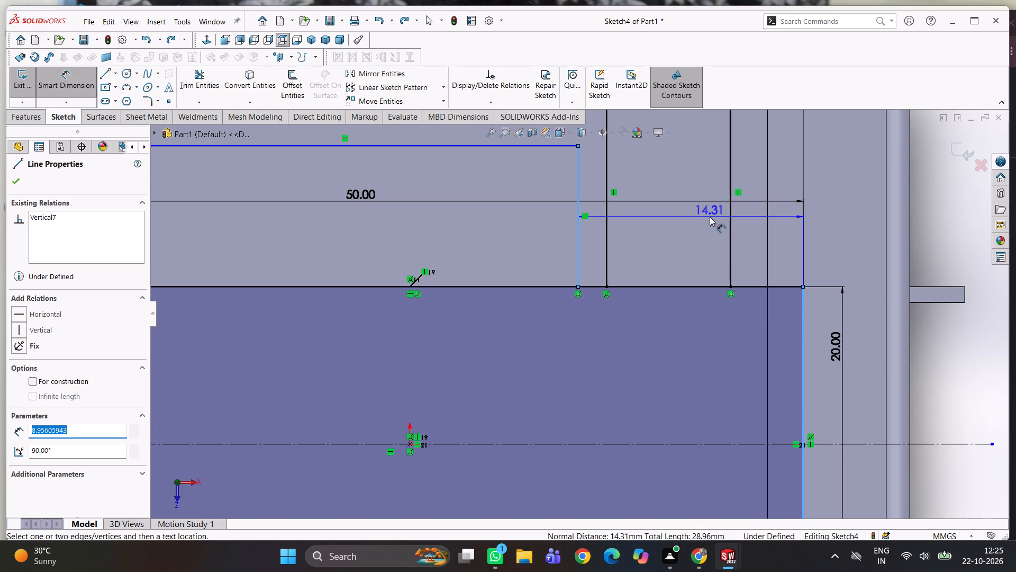
{"action": "left_click", "coordinate": [689, 185]}
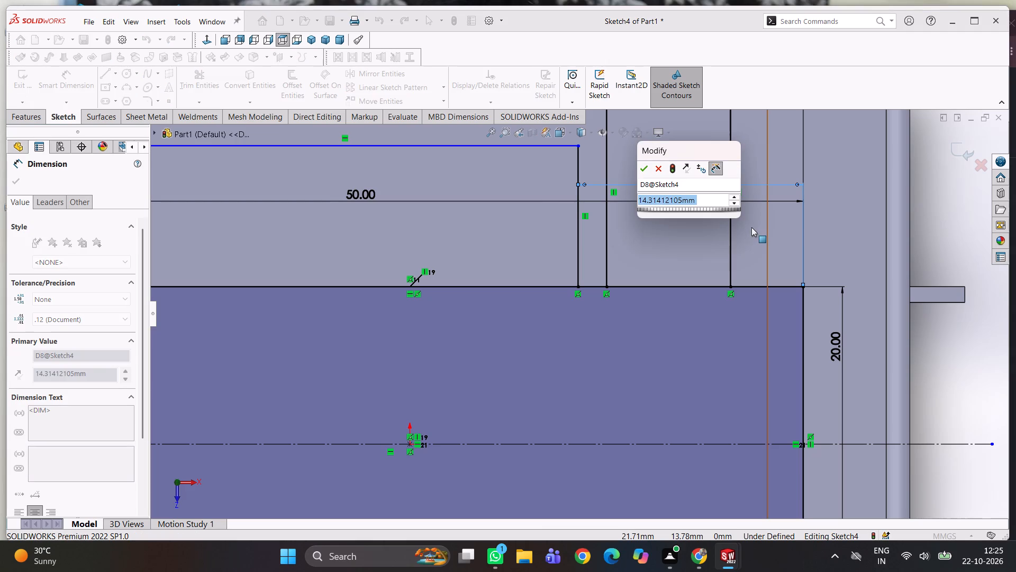
{"action": "type", "text": "12.5"}
{"action": "key", "text": "Return"}
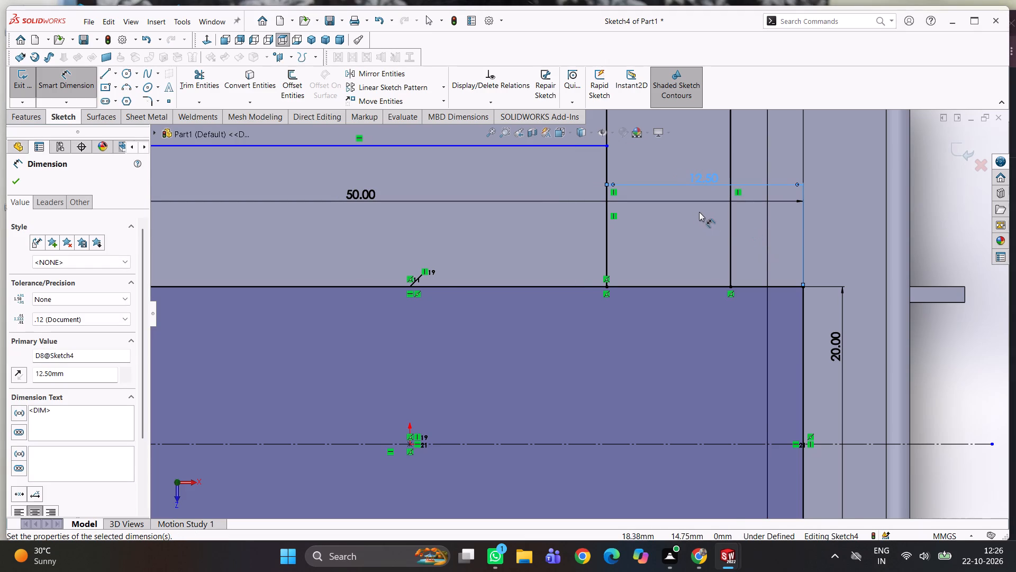
Set the distance between the middle outline's right line and the rectangle's right edge to 13.5 mm.
{"action": "scroll", "coordinate": [698, 207], "scroll_direction": "up", "scroll_amount": 3}
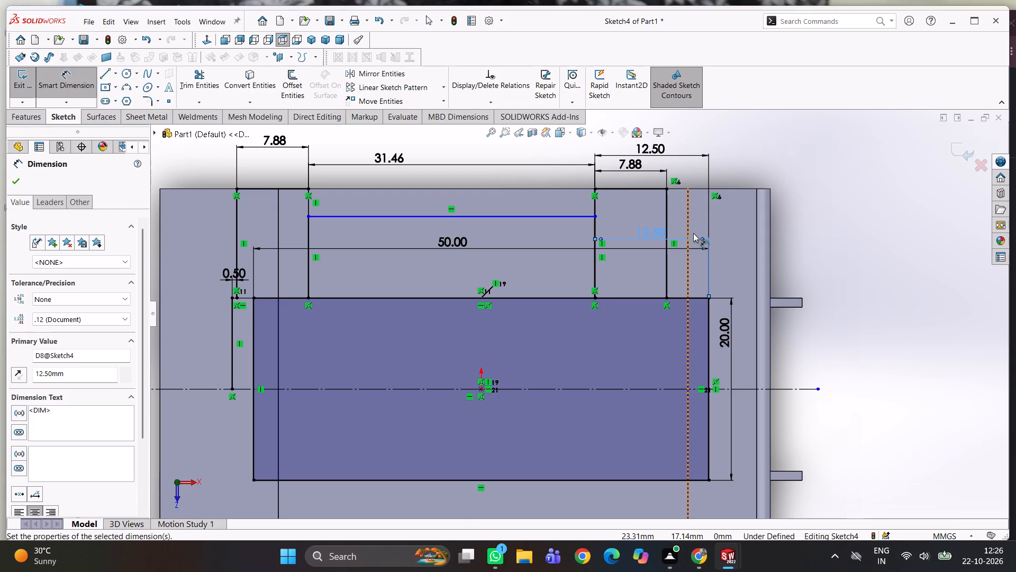
{"action": "double_click", "coordinate": [657, 232]}
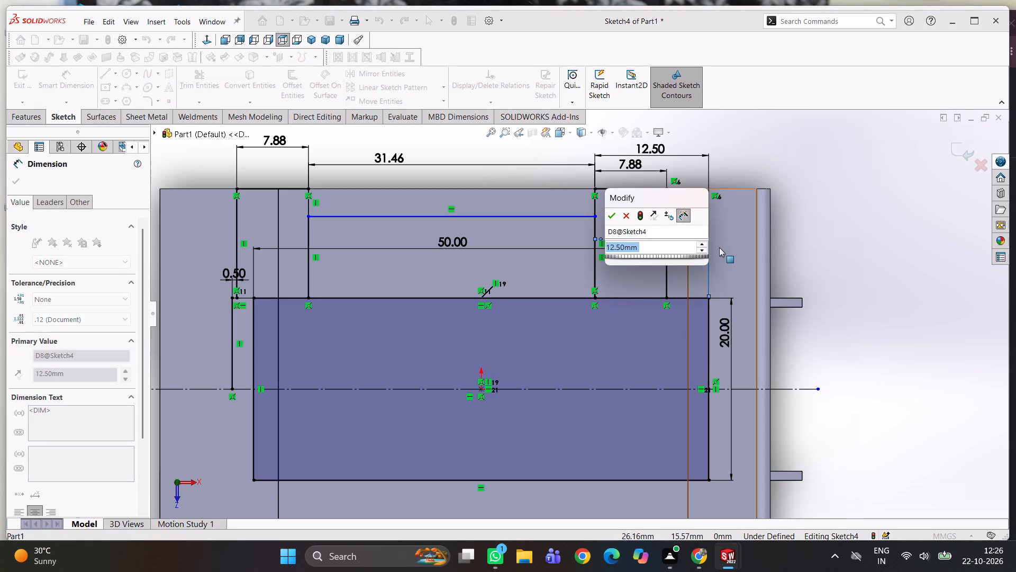
{"action": "type", "text": "13"}
{"action": "type", "text": ".5"}
{"action": "key", "text": "Return"}
{"action": "left_click", "coordinate": [834, 171]}
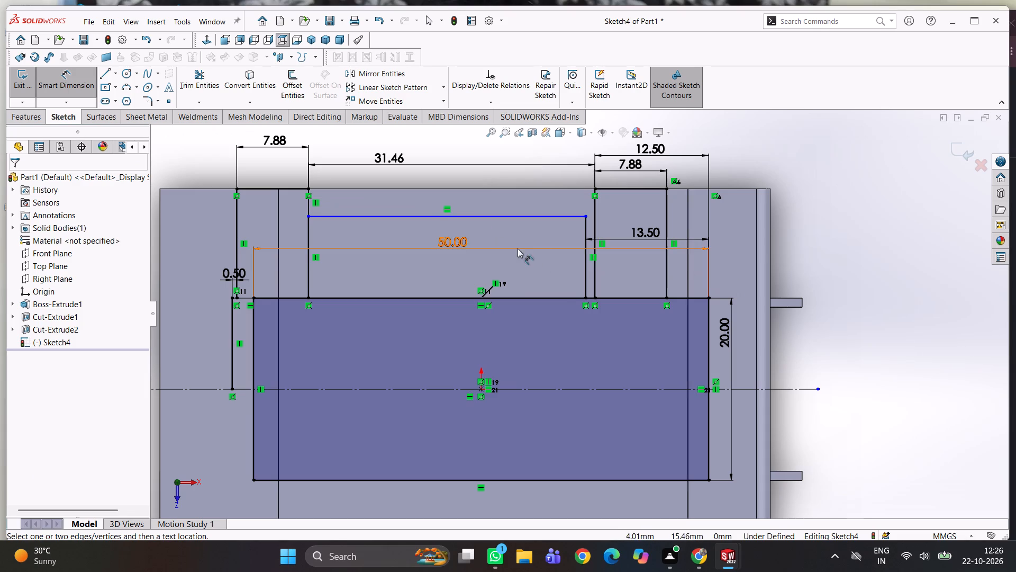
Dimension the length of the middle outline's right vertical line as 9 mm.
{"action": "left_click", "coordinate": [586, 231]}
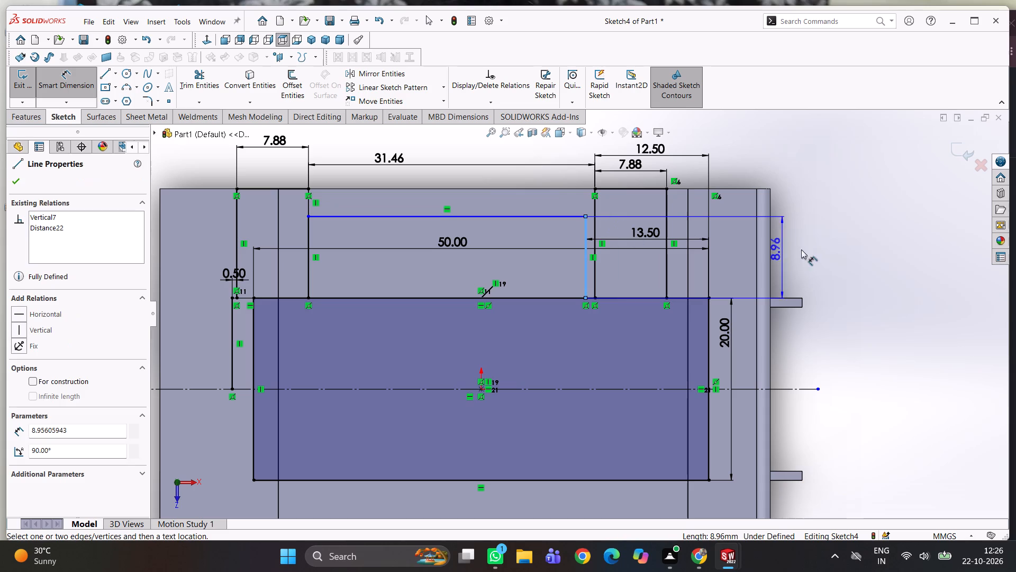
{"action": "left_click", "coordinate": [793, 240]}
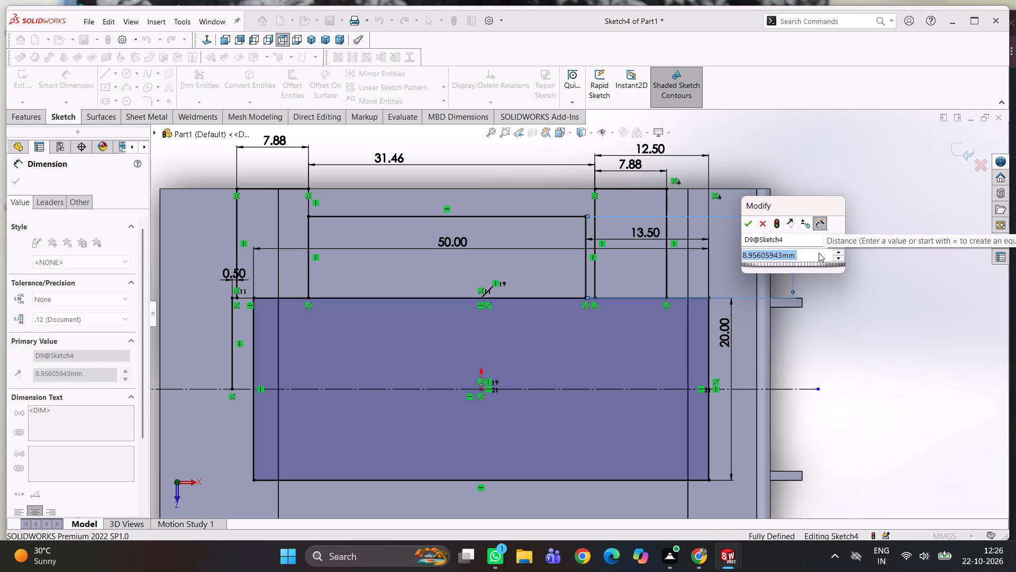
{"action": "key", "text": "9"}
{"action": "key", "text": "Return"}
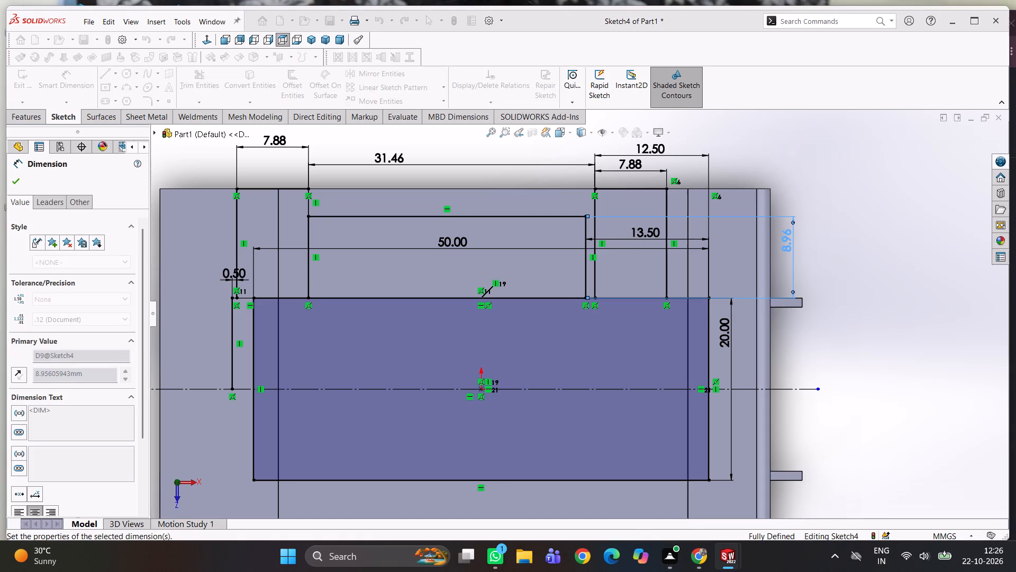
{"action": "left_click", "coordinate": [841, 226]}
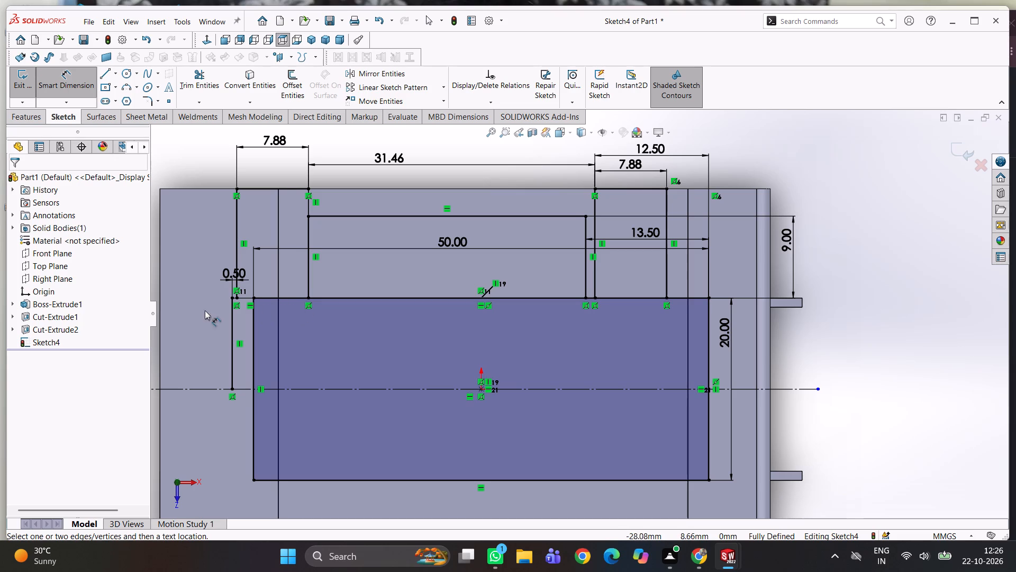
Trim away the part of the centre rectangle's left edge above the horizontal centreline.
{"action": "scroll", "coordinate": [254, 300], "scroll_direction": "down", "scroll_amount": 2}
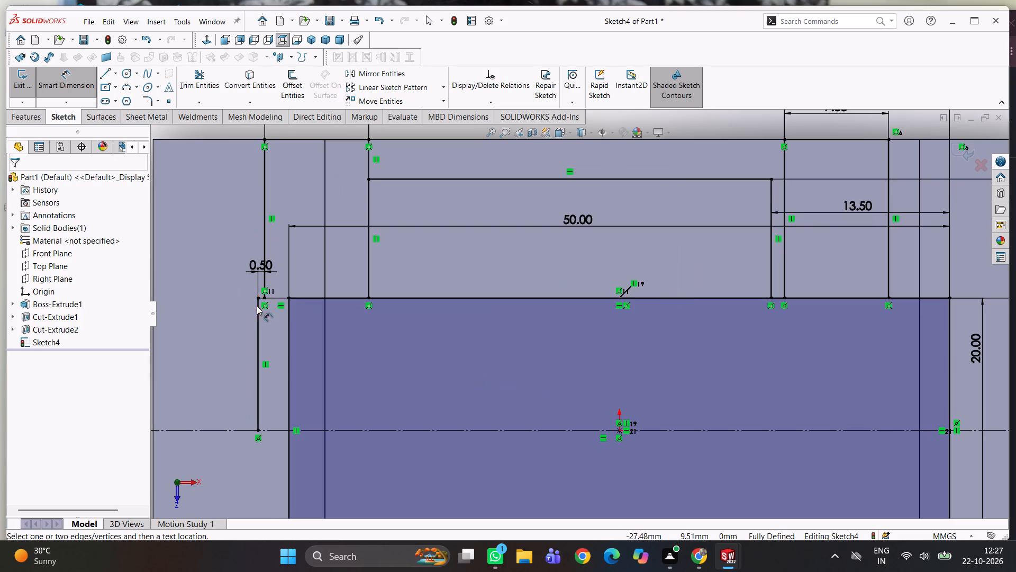
{"action": "left_click", "coordinate": [203, 85]}
{"action": "scroll", "coordinate": [322, 346], "scroll_direction": "up", "scroll_amount": 2}
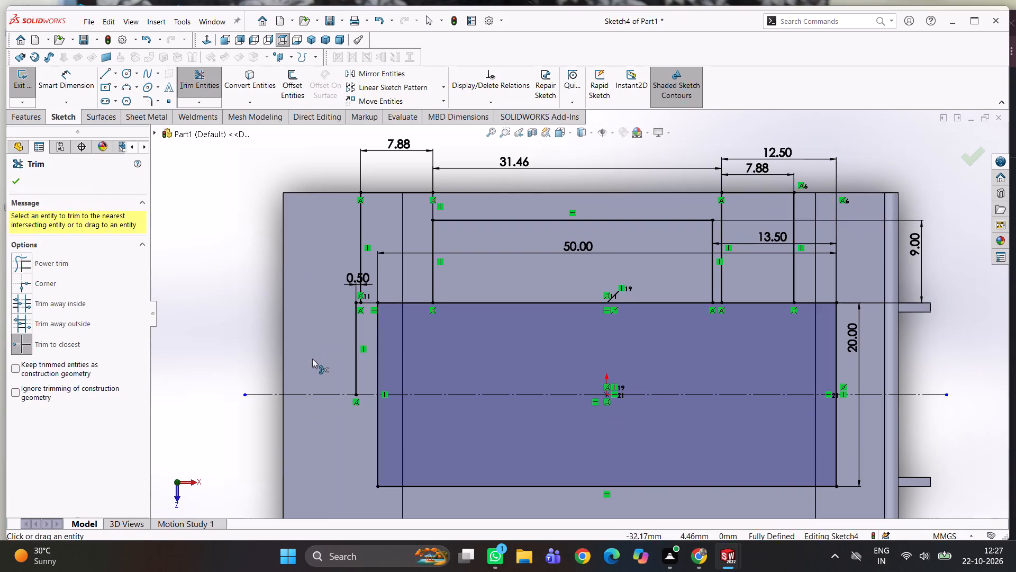
{"action": "left_click", "coordinate": [377, 348]}
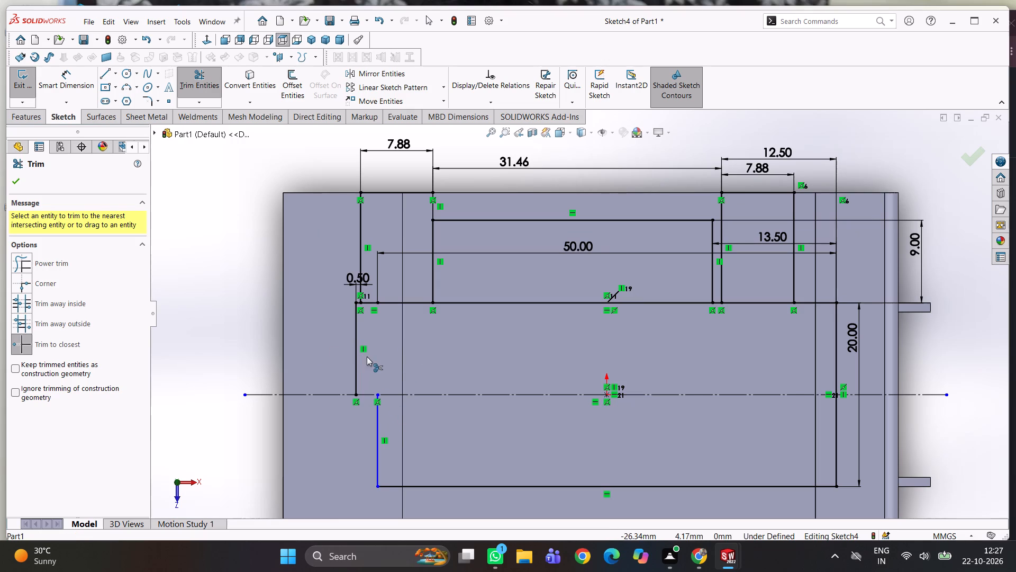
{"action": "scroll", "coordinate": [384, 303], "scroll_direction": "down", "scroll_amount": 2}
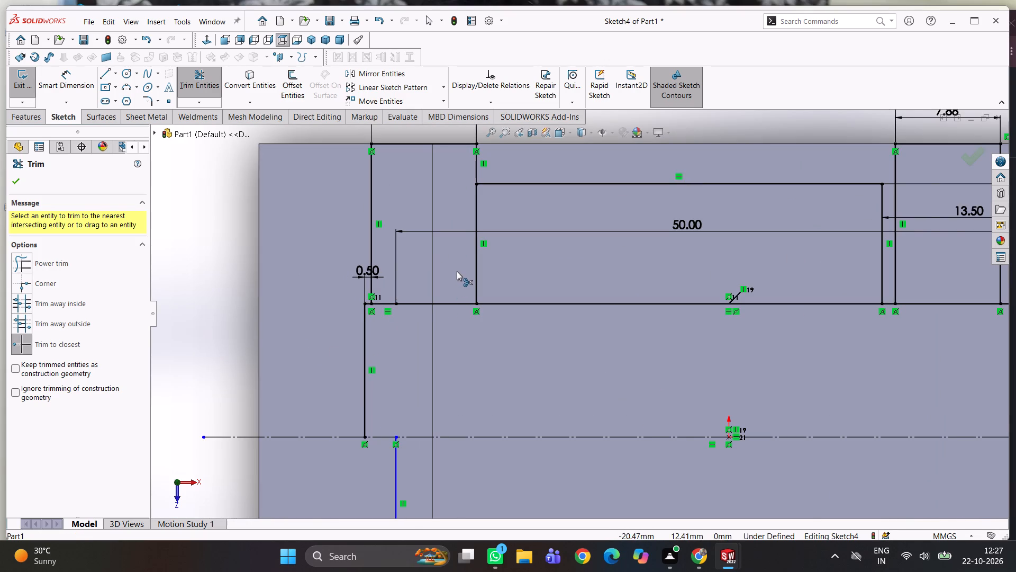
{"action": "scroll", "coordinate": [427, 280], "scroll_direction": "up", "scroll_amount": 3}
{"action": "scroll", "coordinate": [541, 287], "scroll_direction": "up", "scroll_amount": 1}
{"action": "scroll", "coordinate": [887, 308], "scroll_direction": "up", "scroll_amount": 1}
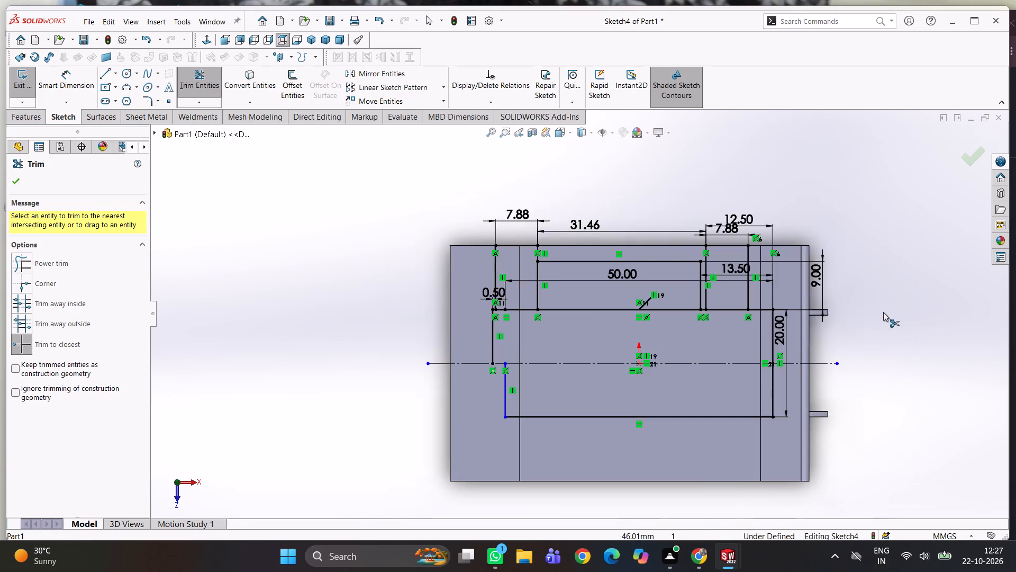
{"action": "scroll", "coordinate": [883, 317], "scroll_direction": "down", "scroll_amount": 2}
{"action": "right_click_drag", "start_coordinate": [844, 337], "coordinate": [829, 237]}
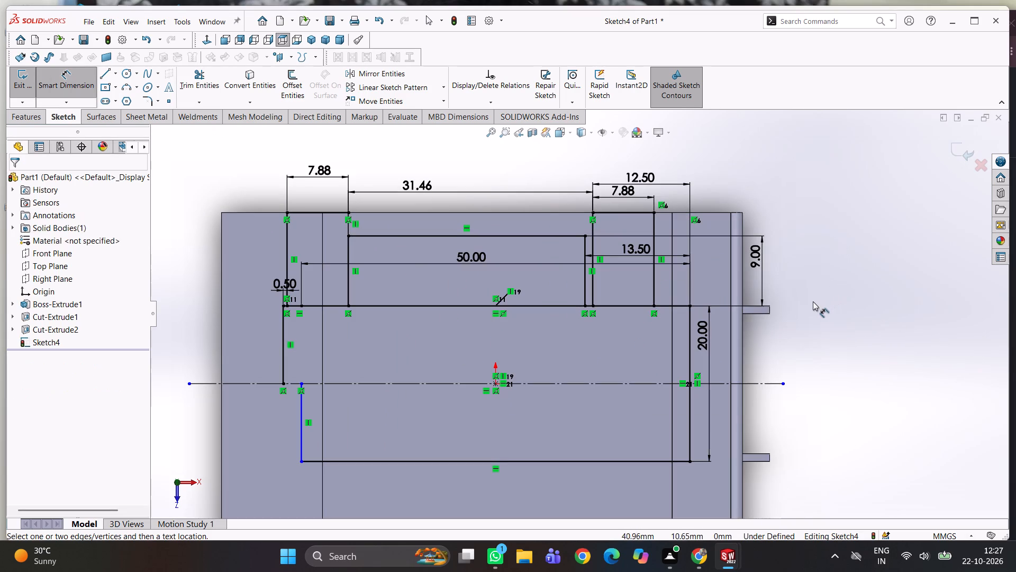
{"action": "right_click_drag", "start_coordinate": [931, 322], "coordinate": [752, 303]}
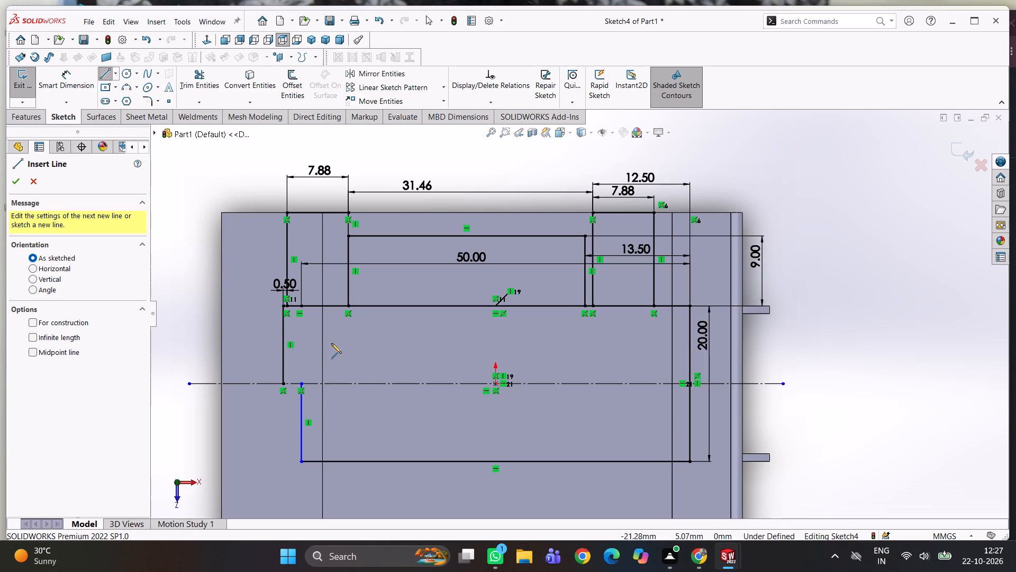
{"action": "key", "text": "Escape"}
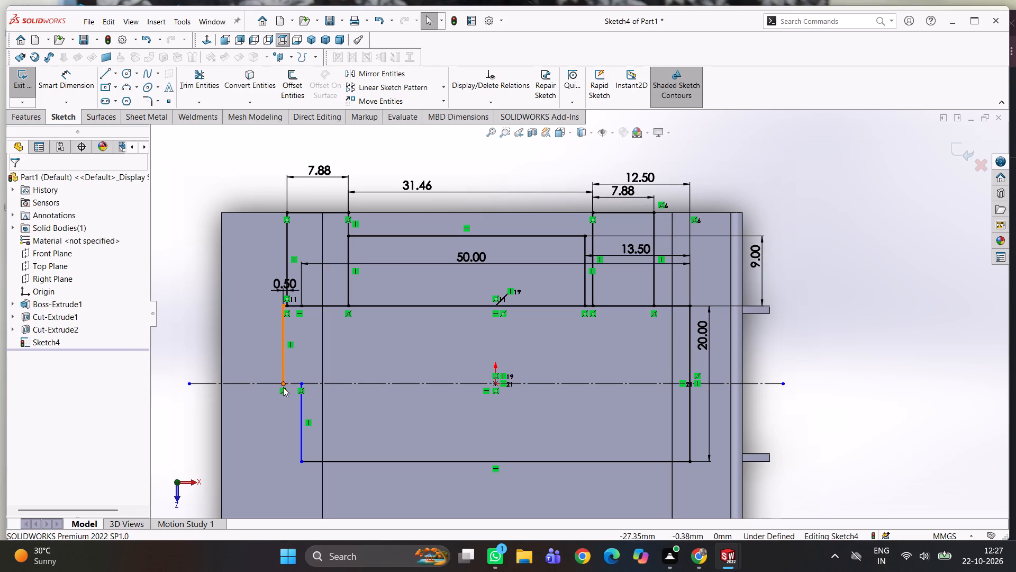
Delete the coincident relation at the short left line's lower end and shorten the line until it ends about 5.27 mm above the centreline.
{"action": "left_click", "coordinate": [283, 388]}
{"action": "key", "text": "Delete"}
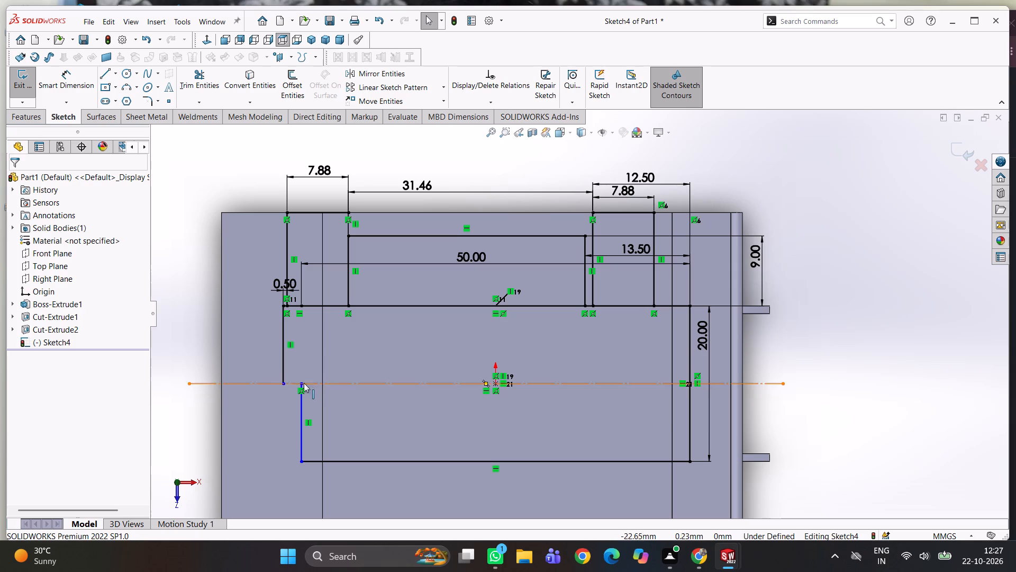
{"action": "left_click_drag", "start_coordinate": [284, 383], "coordinate": [285, 359]}
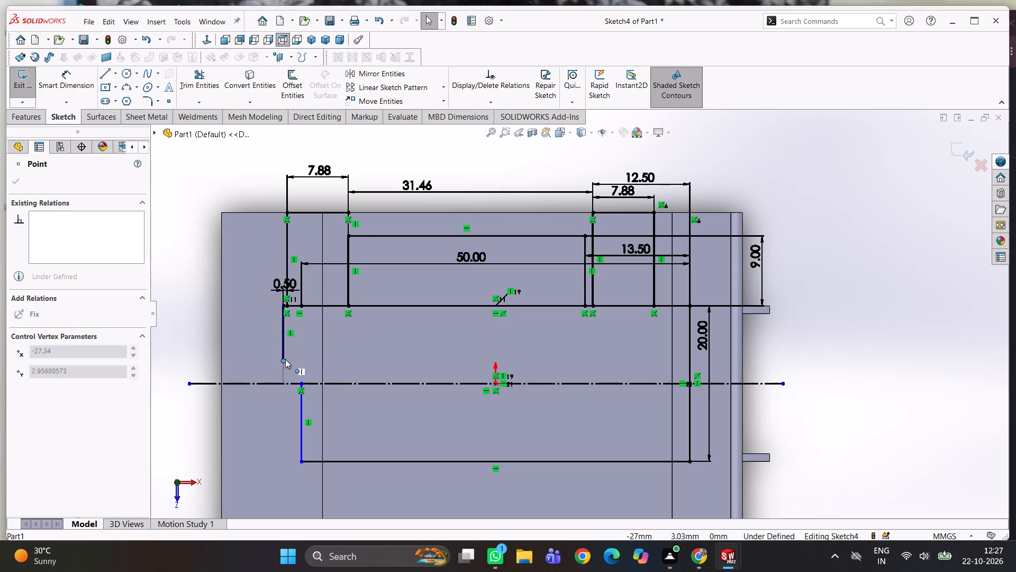
{"action": "left_click_drag", "start_coordinate": [285, 359], "coordinate": [286, 343]}
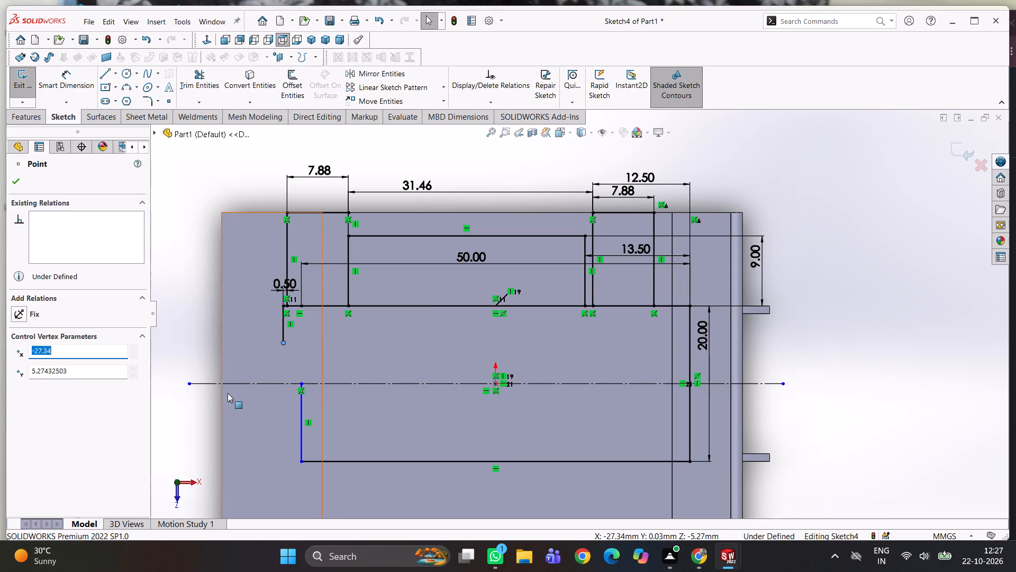
Sketch a horizontal line about 2.34 mm inward from the shortened line's lower end and a vertical line down to the centreline.
{"action": "right_click_drag", "start_coordinate": [211, 350], "coordinate": [164, 341]}
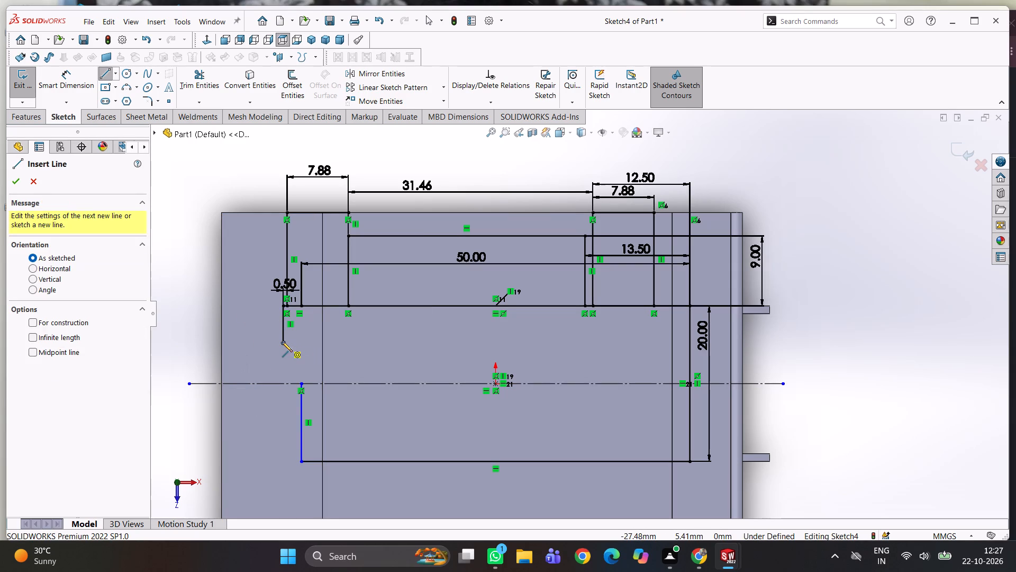
{"action": "left_click", "coordinate": [283, 344]}
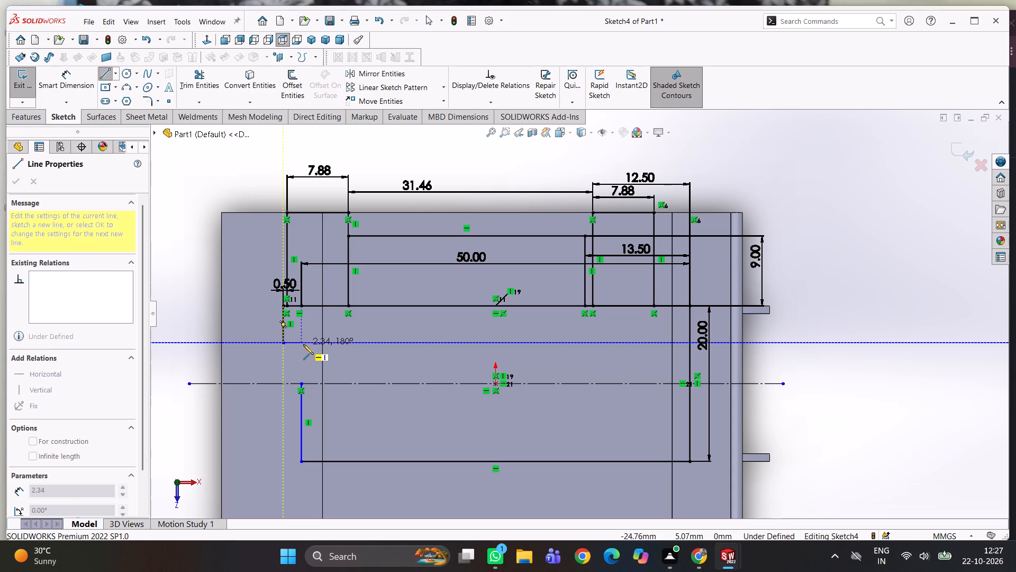
{"action": "left_click", "coordinate": [302, 345]}
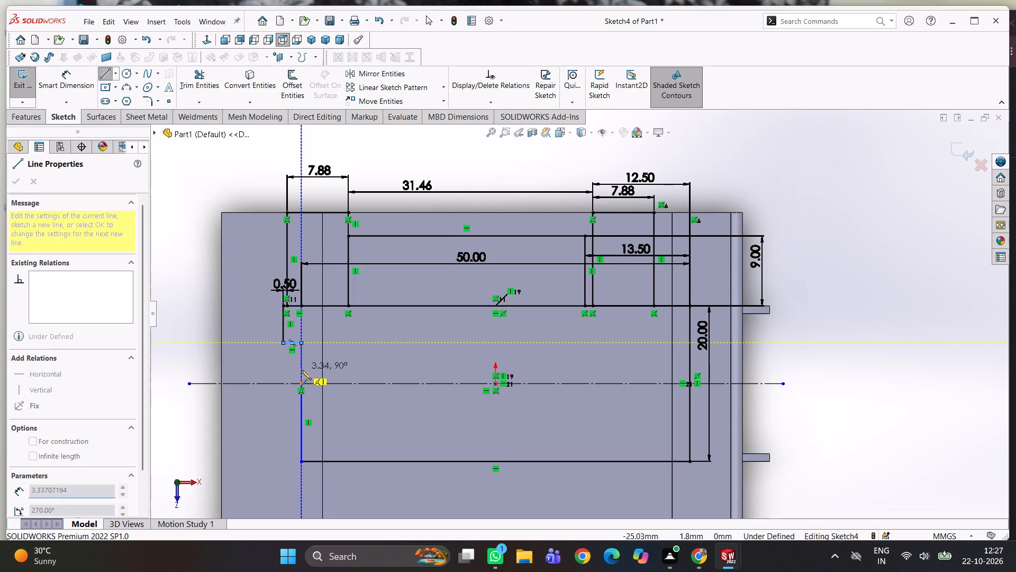
{"action": "left_click", "coordinate": [300, 383]}
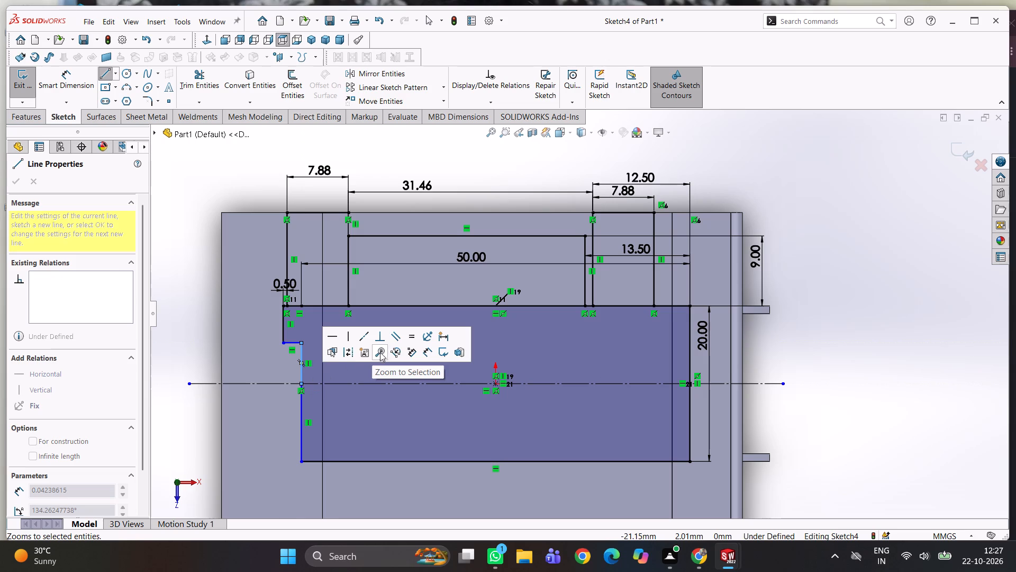
{"action": "key", "text": "Escape"}
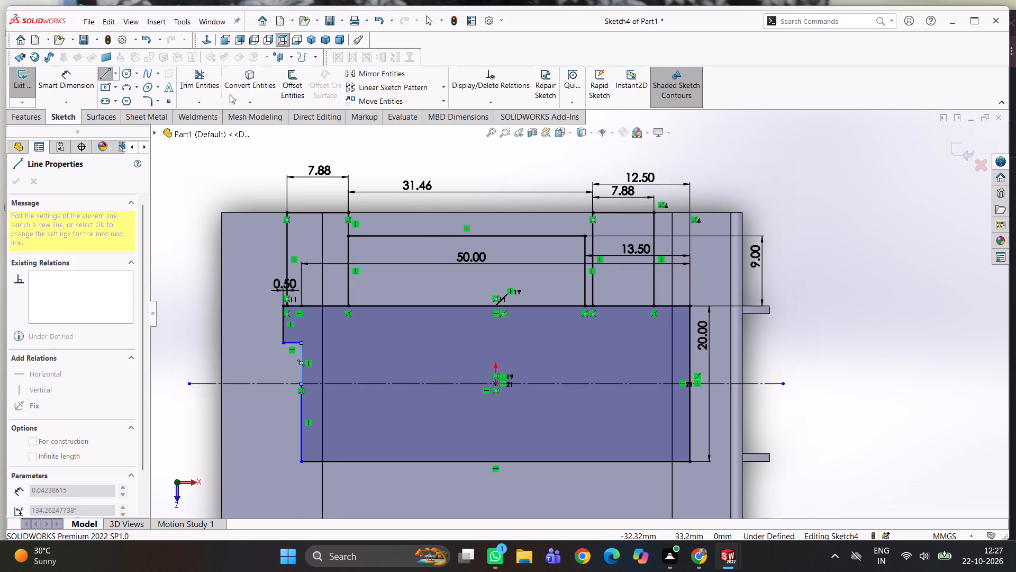
Trim away the centre rectangle's left, bottom and right edge portions below the horizontal centreline, accepting the loss of the affected relation.
{"action": "left_click", "coordinate": [212, 81]}
{"action": "left_click", "coordinate": [300, 412]}
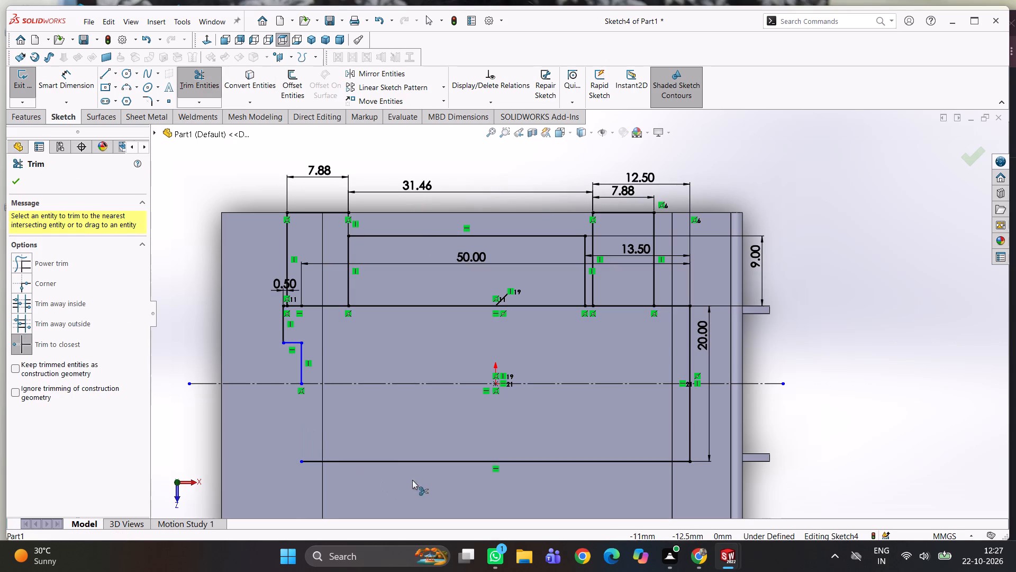
{"action": "left_click", "coordinate": [426, 461]}
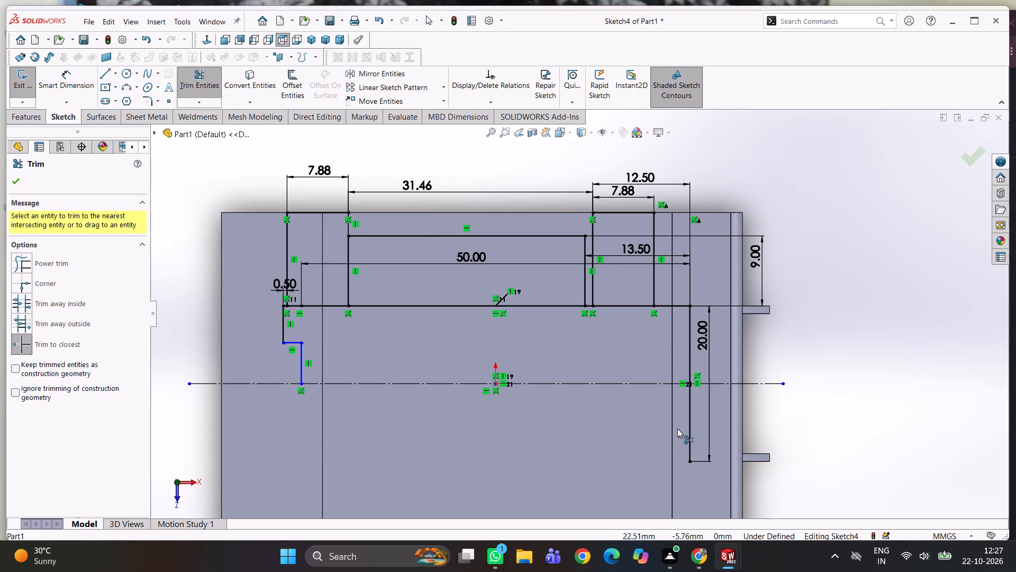
{"action": "left_click", "coordinate": [692, 425]}
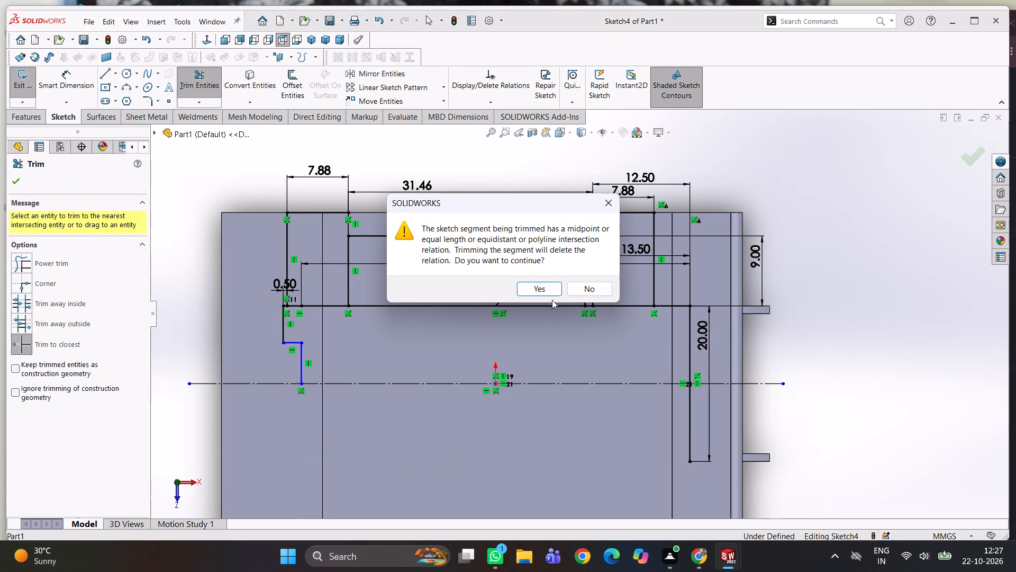
{"action": "left_click", "coordinate": [546, 292]}
{"action": "left_click", "coordinate": [532, 290]}
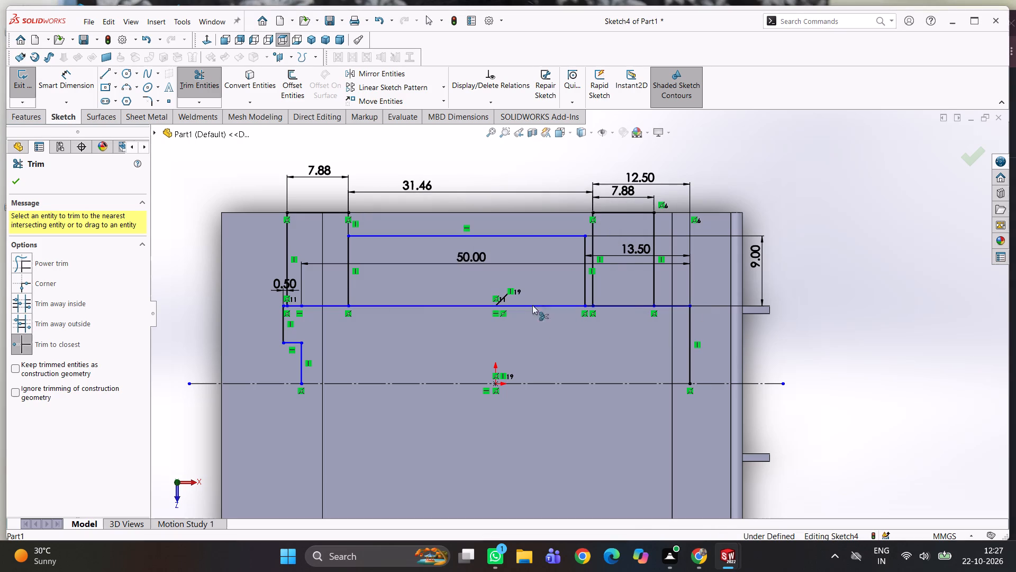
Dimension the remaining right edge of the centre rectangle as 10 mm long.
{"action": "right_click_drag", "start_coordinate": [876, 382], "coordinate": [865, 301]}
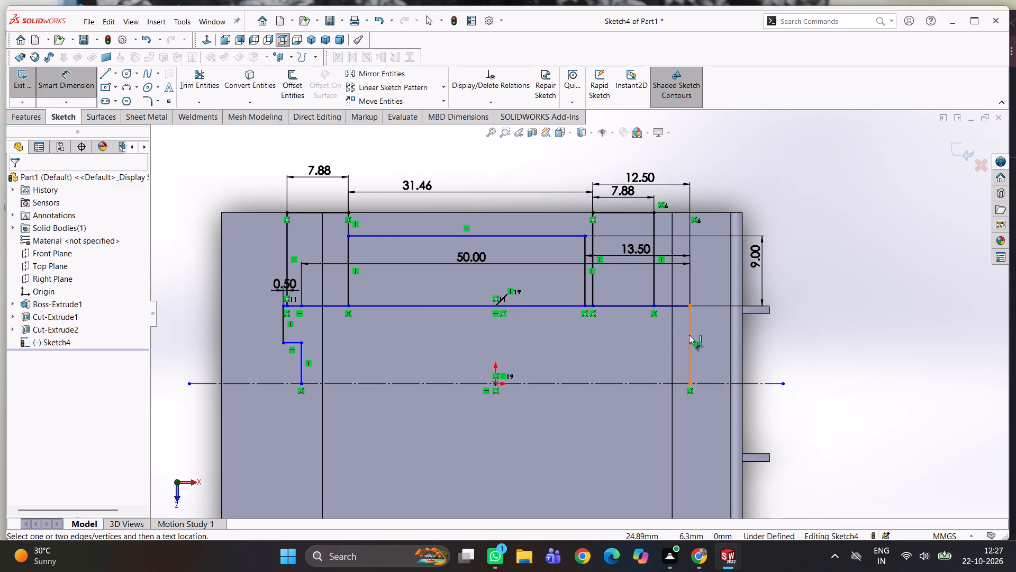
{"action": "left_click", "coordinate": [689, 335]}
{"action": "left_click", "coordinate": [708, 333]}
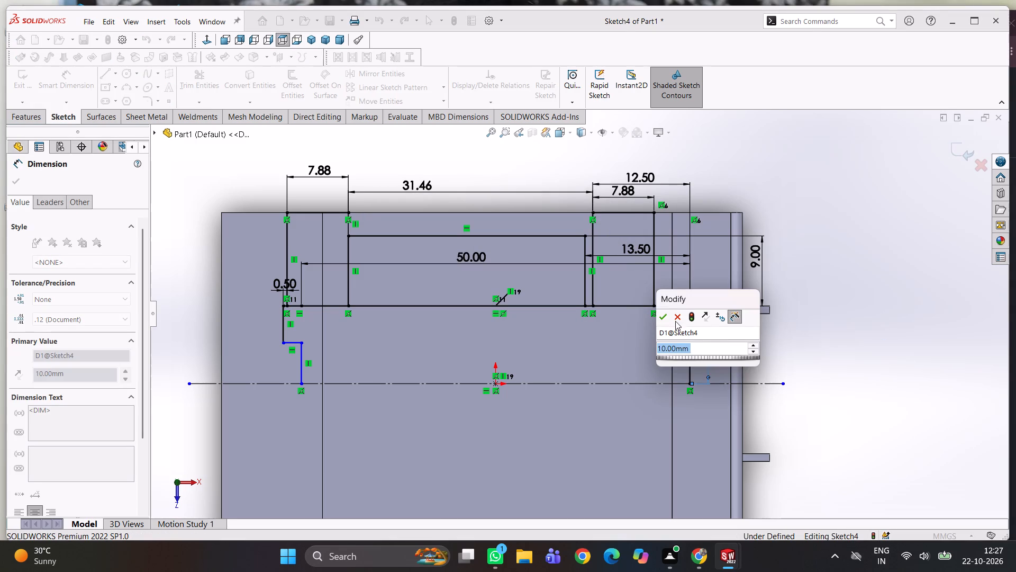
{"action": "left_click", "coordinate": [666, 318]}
Add a 9 mm doubled-distance dimension between the left step's horizontal line and the horizontal centreline.
{"action": "right_click_drag", "start_coordinate": [409, 451], "coordinate": [397, 322]}
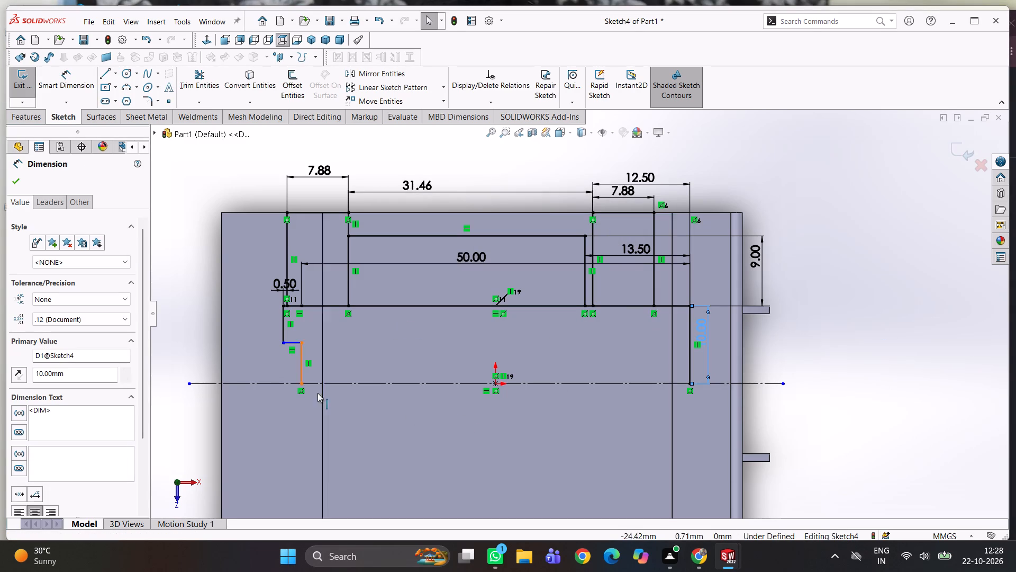
{"action": "right_click_drag", "start_coordinate": [383, 443], "coordinate": [381, 319]}
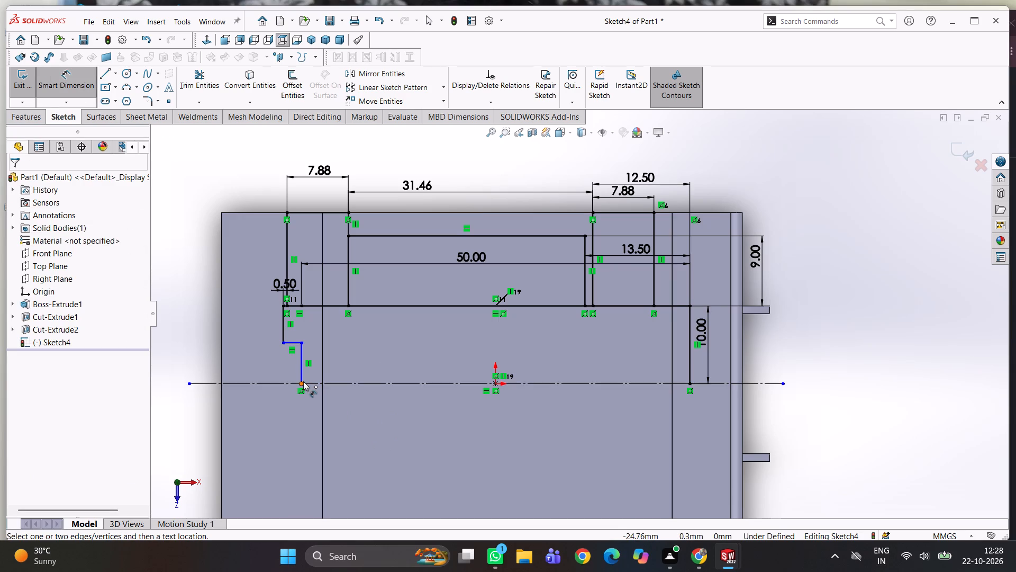
{"action": "left_click", "coordinate": [292, 340]}
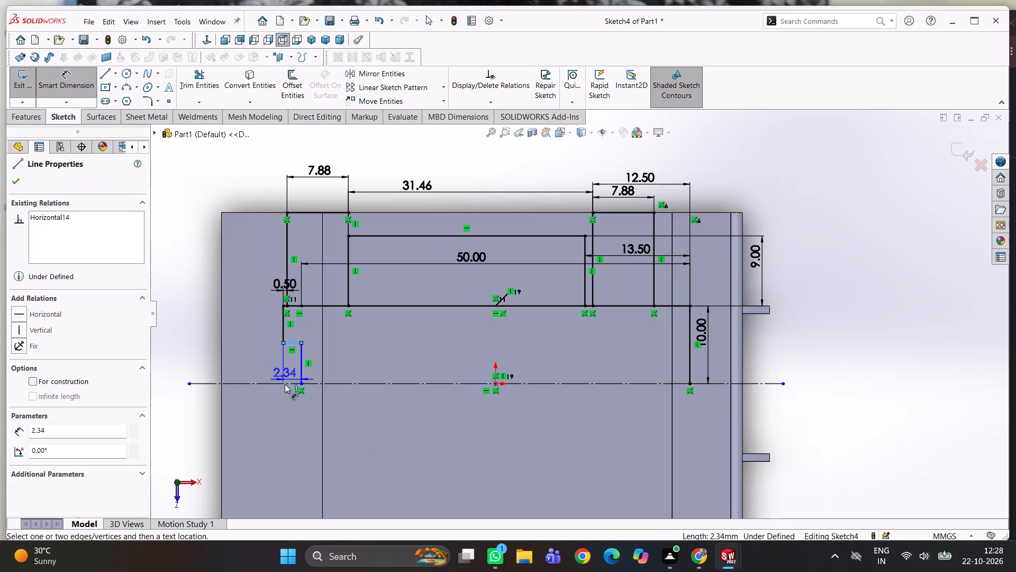
{"action": "left_click", "coordinate": [290, 381]}
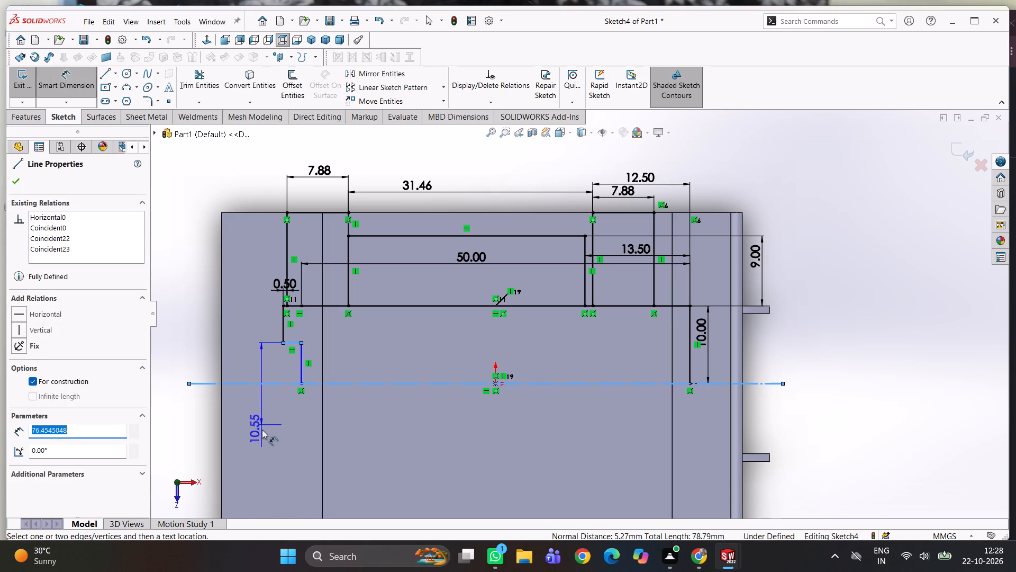
{"action": "left_click", "coordinate": [276, 409]}
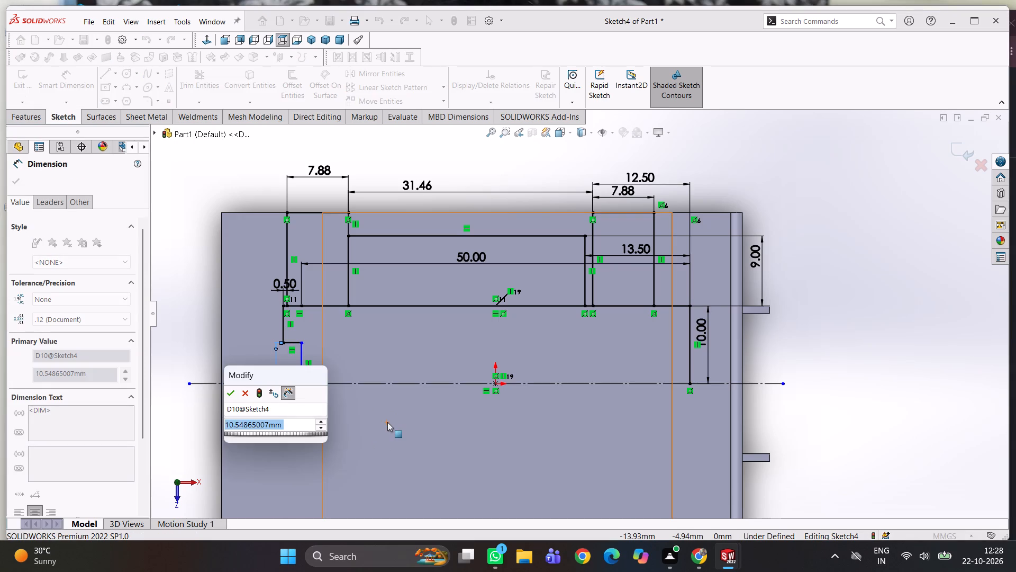
{"action": "key", "text": "9"}
{"action": "key", "text": "Return"}
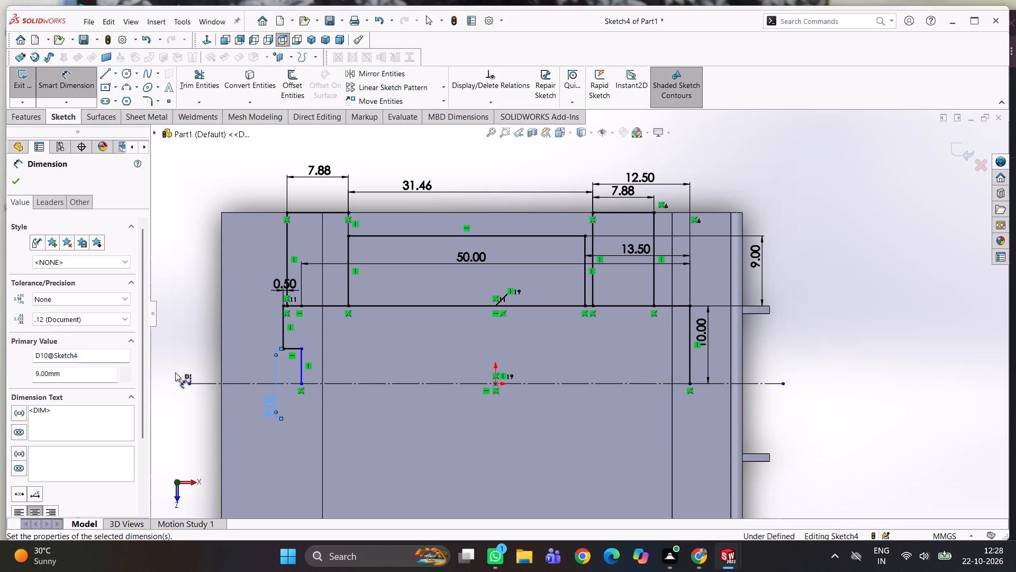
Dimension the length of the left step's short horizontal line as 3 mm.
{"action": "left_click", "coordinate": [293, 350]}
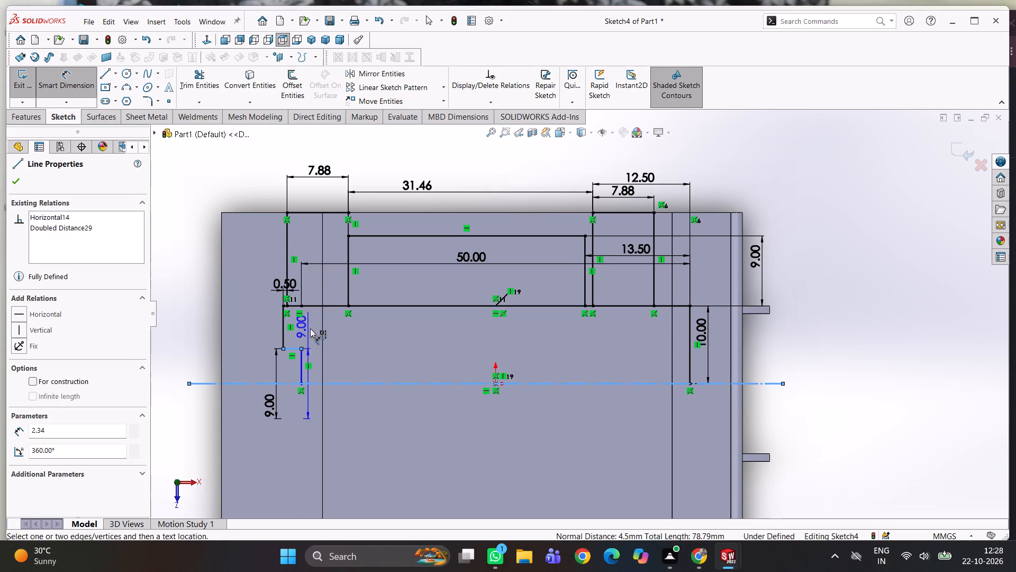
{"action": "key", "text": "Escape"}
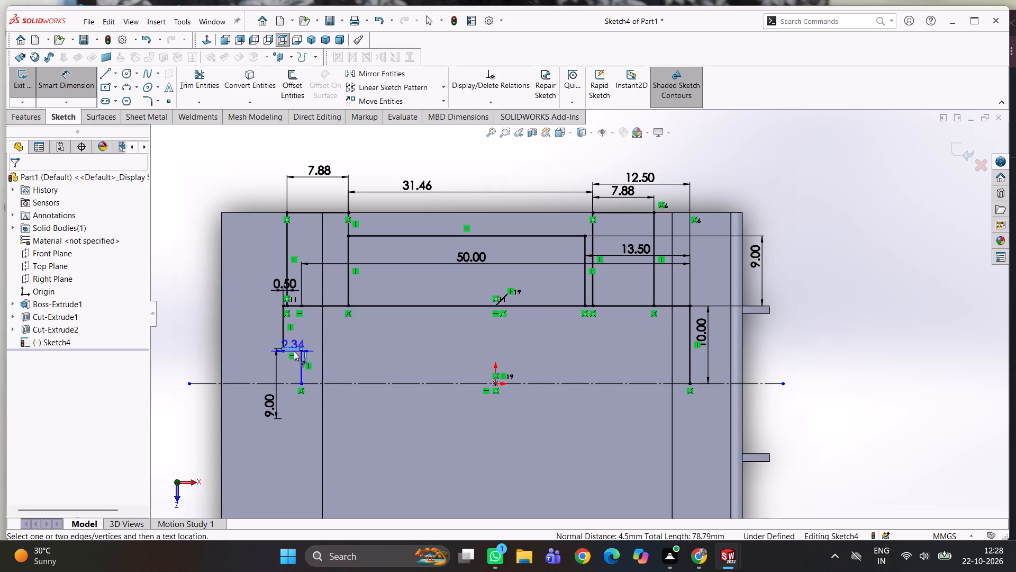
{"action": "left_click", "coordinate": [313, 332]}
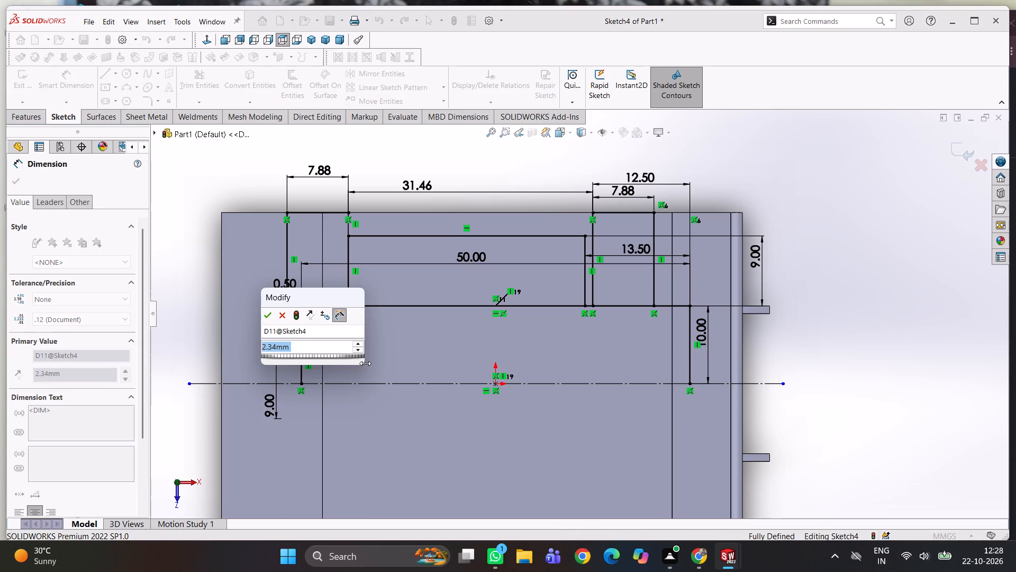
{"action": "key", "text": "3"}
{"action": "key", "text": "Return"}
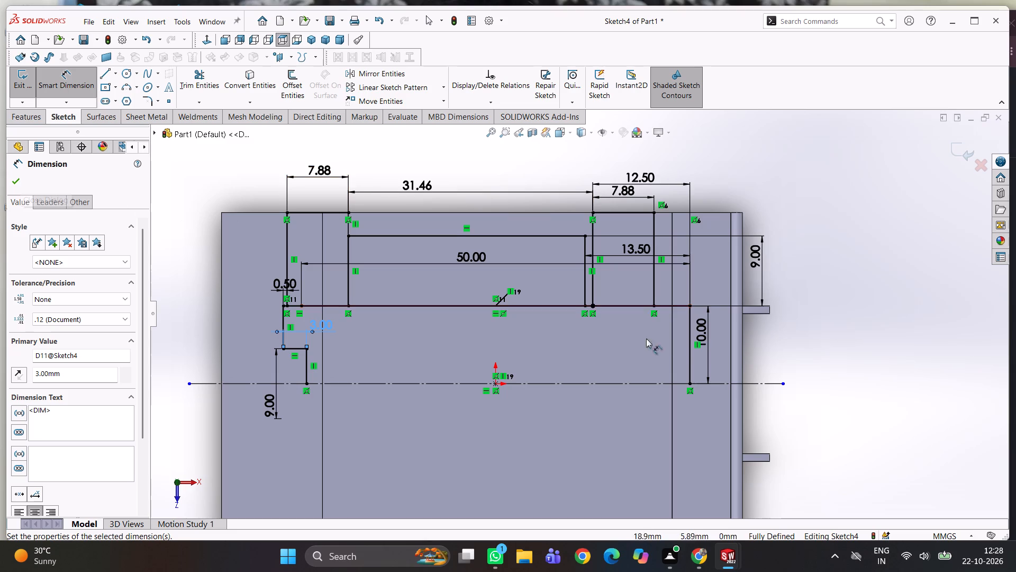
Sketch a horizontal line about 6.78 mm long from the rectangle's upper right corner to the body's right edge.
{"action": "left_click", "coordinate": [108, 76]}
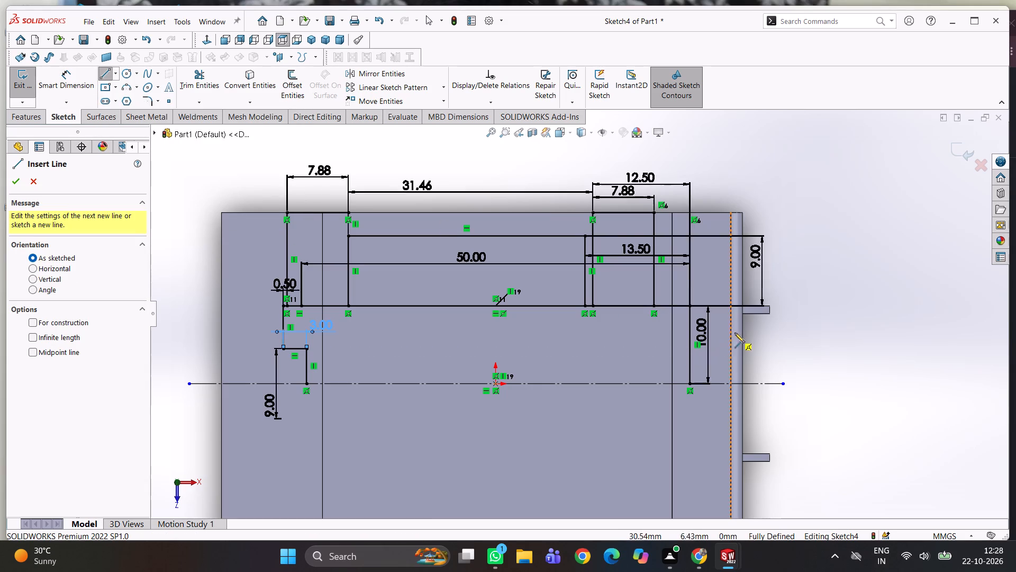
{"action": "left_click", "coordinate": [690, 305]}
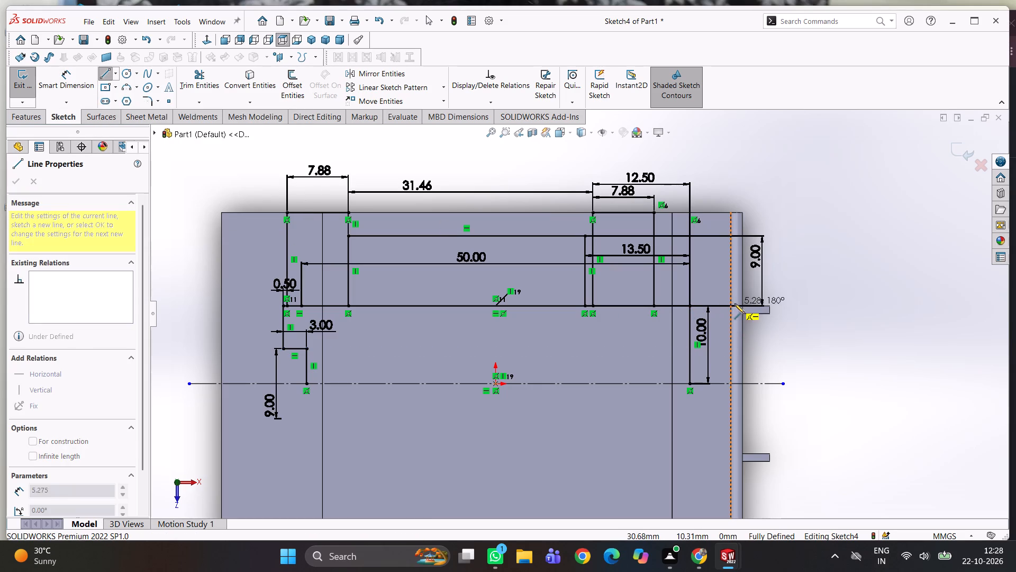
{"action": "left_click", "coordinate": [741, 306]}
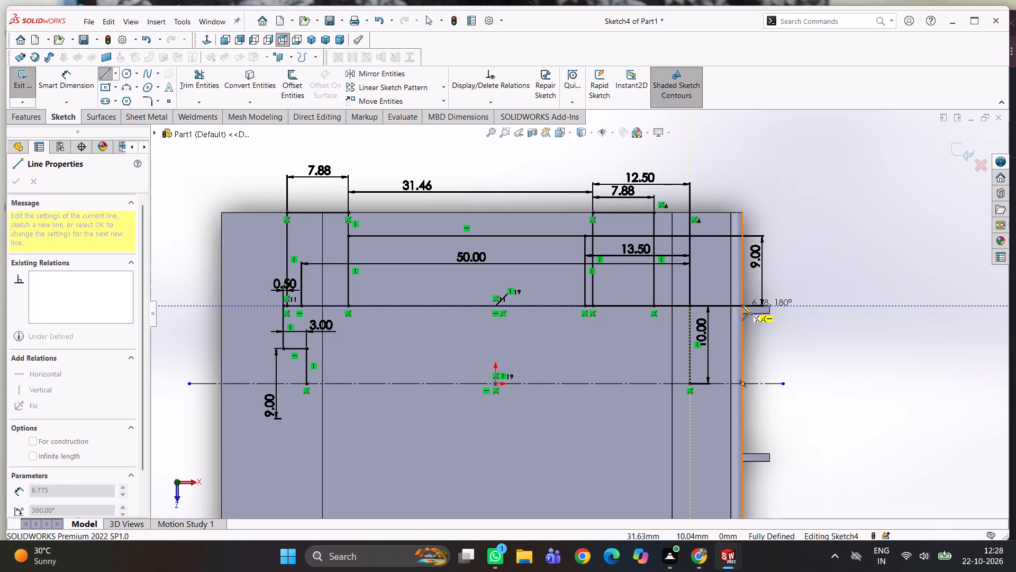
{"action": "key", "text": "Escape"}
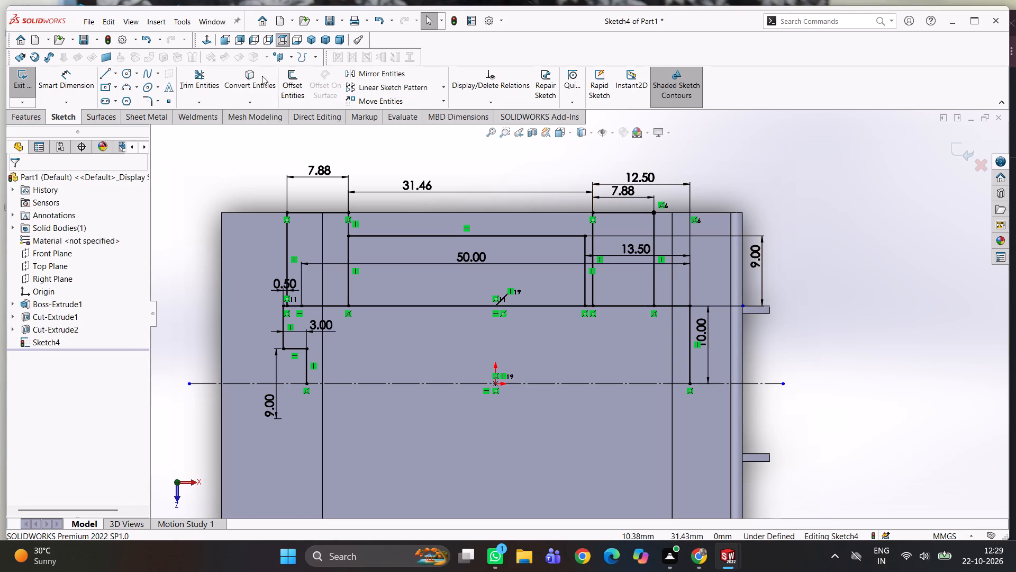
Trim away the remaining right edge of the centre rectangle above the centreline.
{"action": "left_click", "coordinate": [204, 78]}
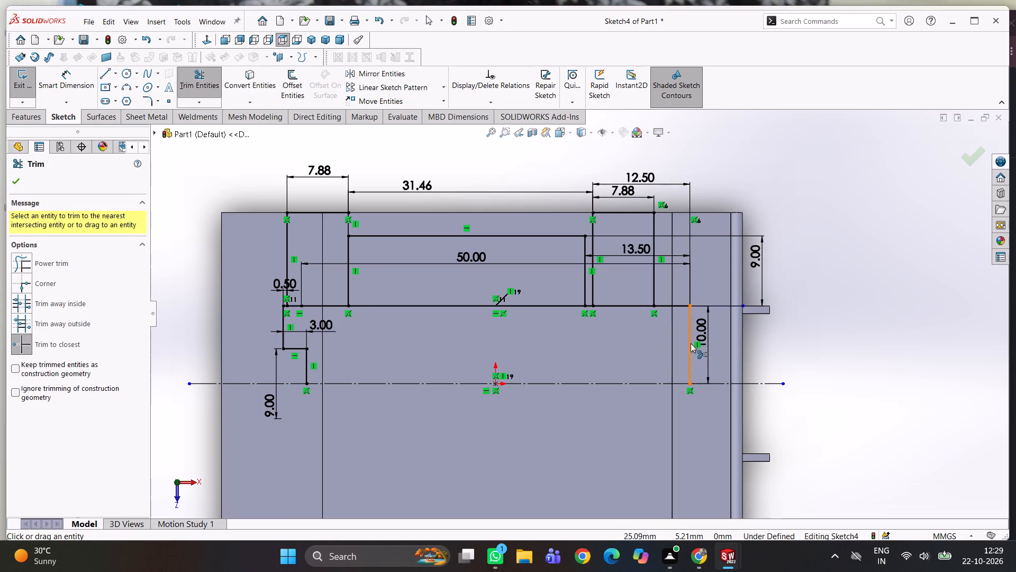
{"action": "left_click", "coordinate": [691, 343]}
Dimension the distance from the horizontal line reaching the body's right edge to the horizontal centreline as 10 mm.
{"action": "right_click_drag", "start_coordinate": [846, 361], "coordinate": [830, 237]}
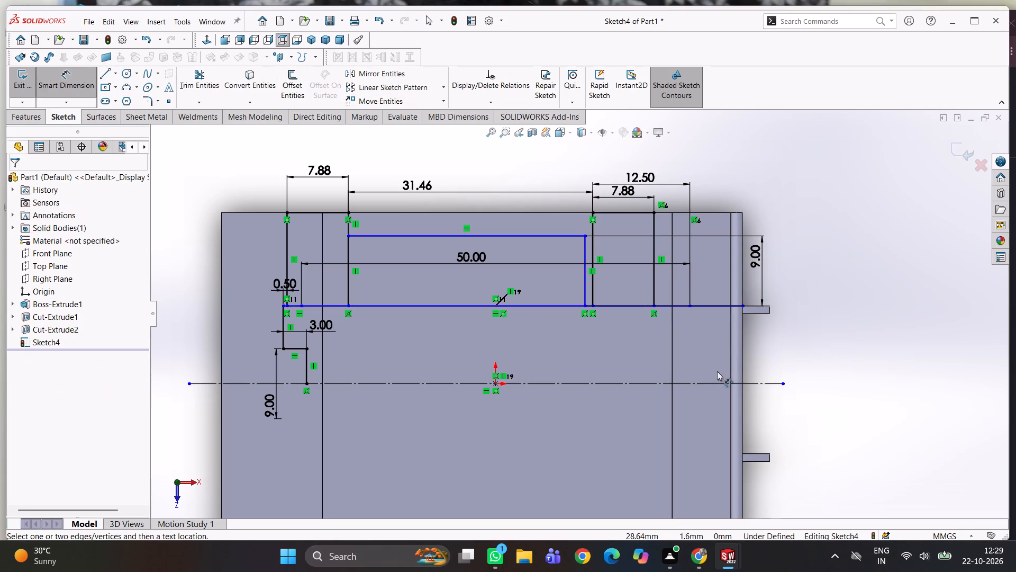
{"action": "left_click", "coordinate": [710, 382]}
{"action": "left_click", "coordinate": [700, 307]}
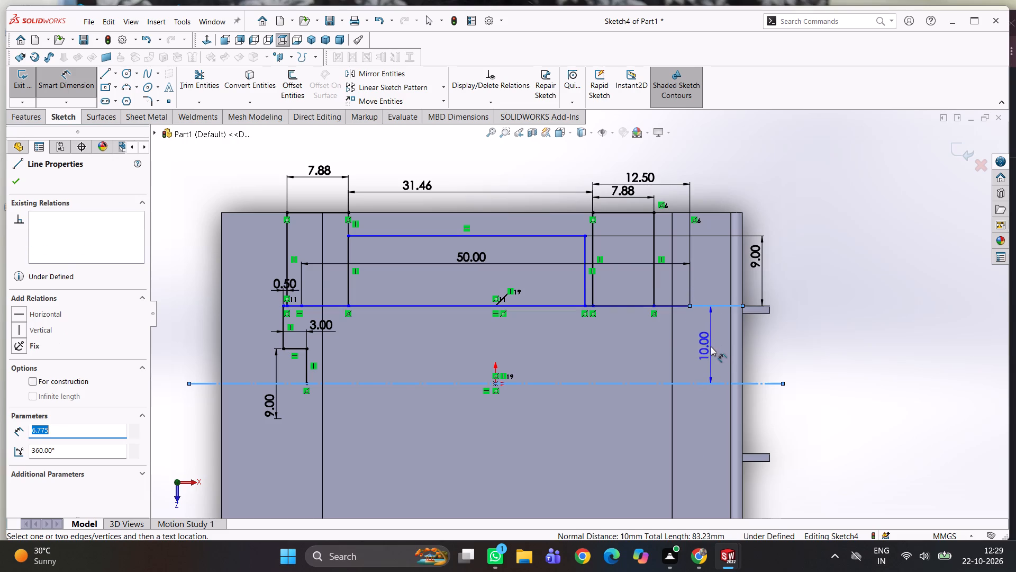
{"action": "left_click", "coordinate": [711, 346]}
{"action": "left_click", "coordinate": [668, 329]}
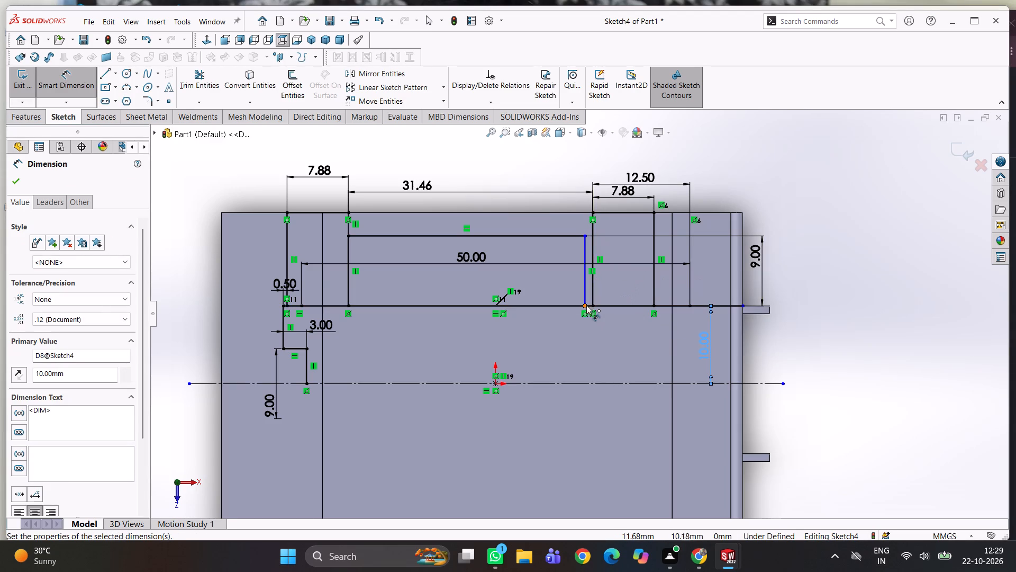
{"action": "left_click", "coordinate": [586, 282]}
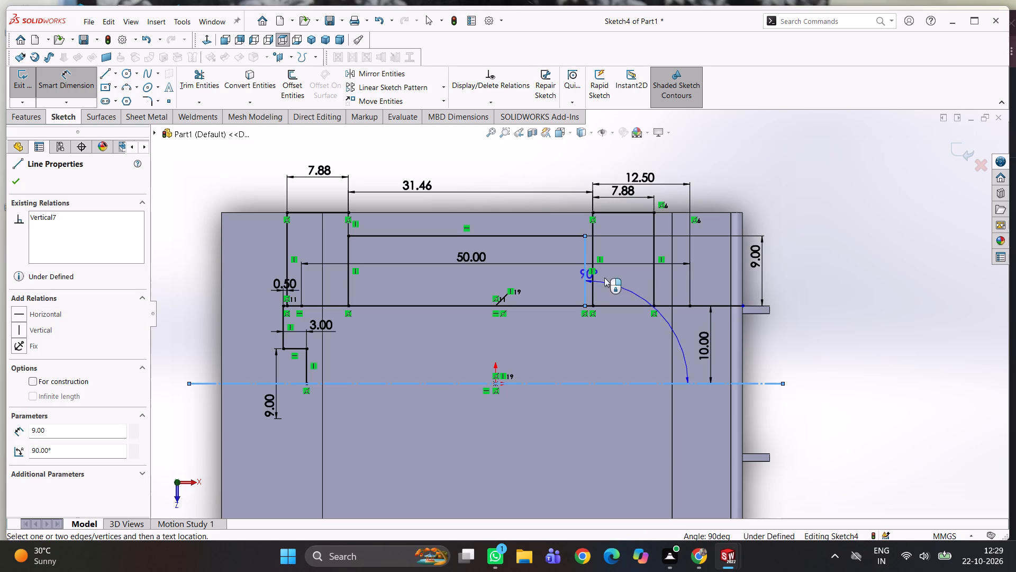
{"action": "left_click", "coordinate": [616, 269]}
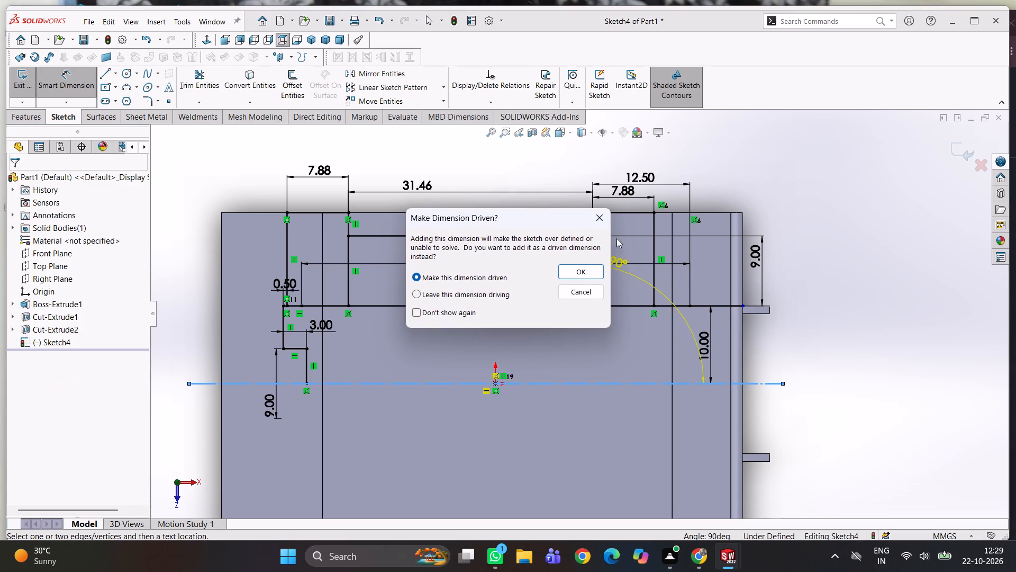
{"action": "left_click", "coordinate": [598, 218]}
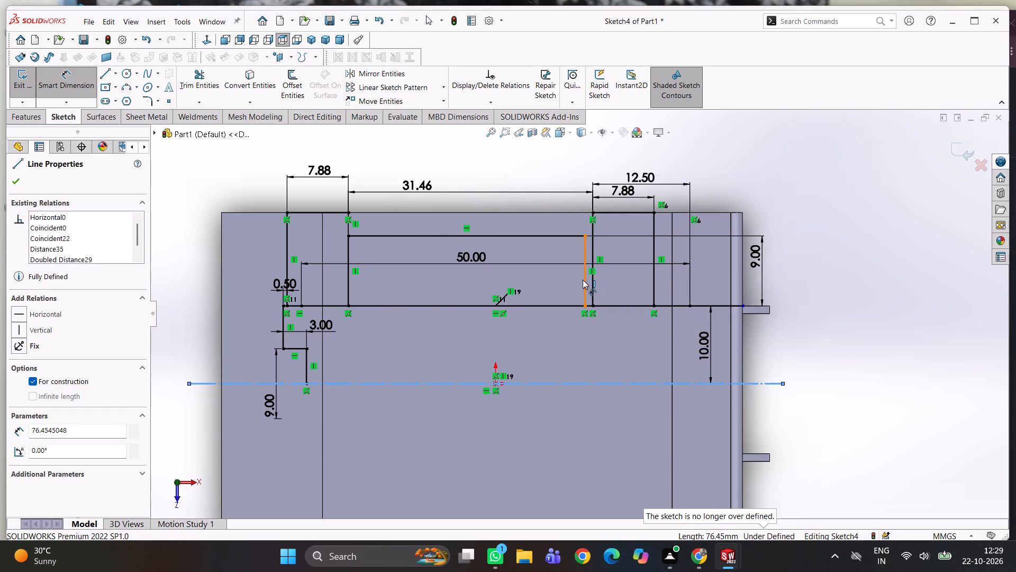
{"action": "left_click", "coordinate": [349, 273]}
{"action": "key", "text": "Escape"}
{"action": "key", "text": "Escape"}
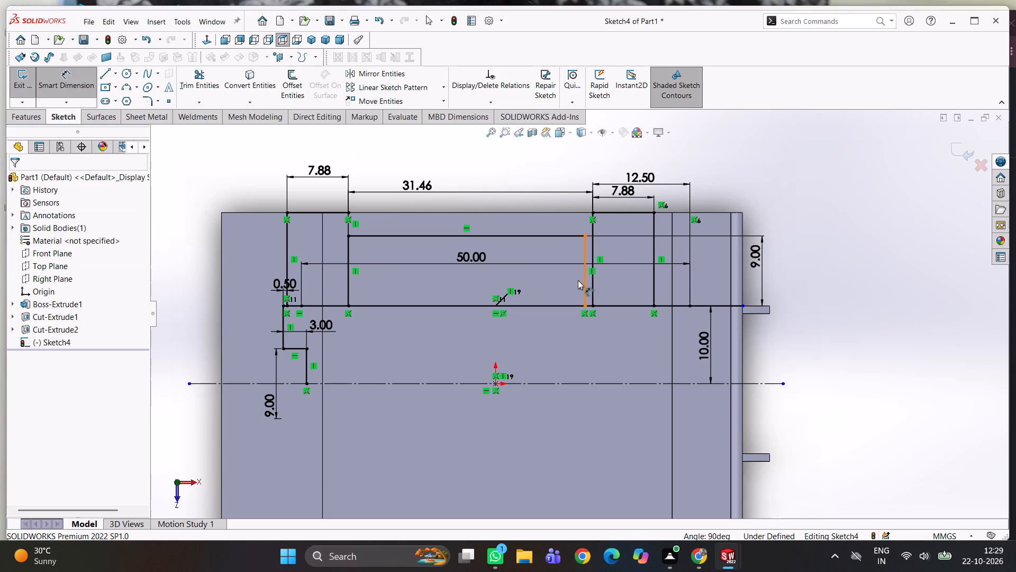
Dimension the distance between the left and right sides of the wide upper rectangle as 30.46 mm.
{"action": "left_click", "coordinate": [584, 278]}
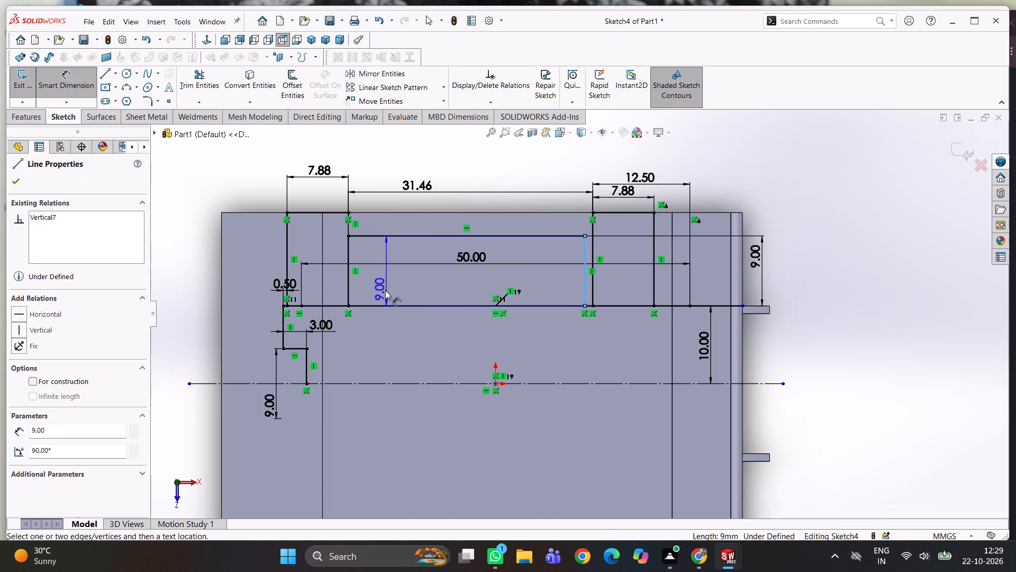
{"action": "left_click", "coordinate": [351, 289]}
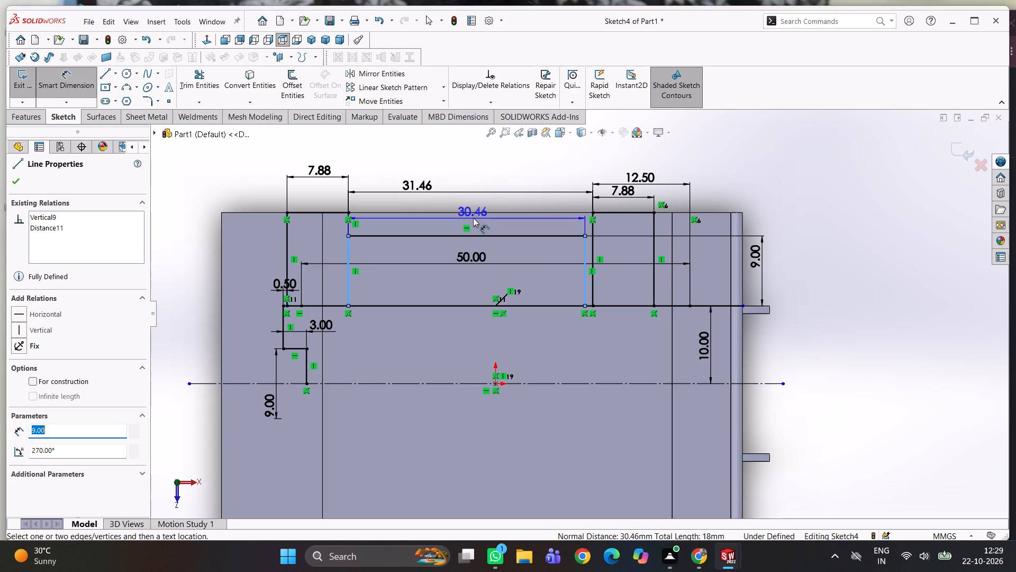
{"action": "left_click", "coordinate": [487, 169]}
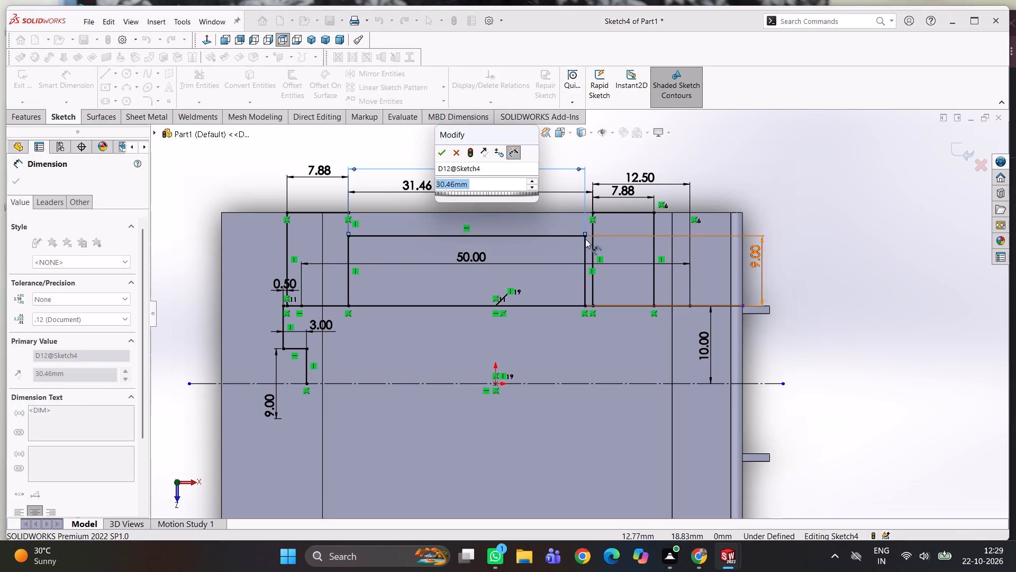
{"action": "left_click", "coordinate": [441, 151]}
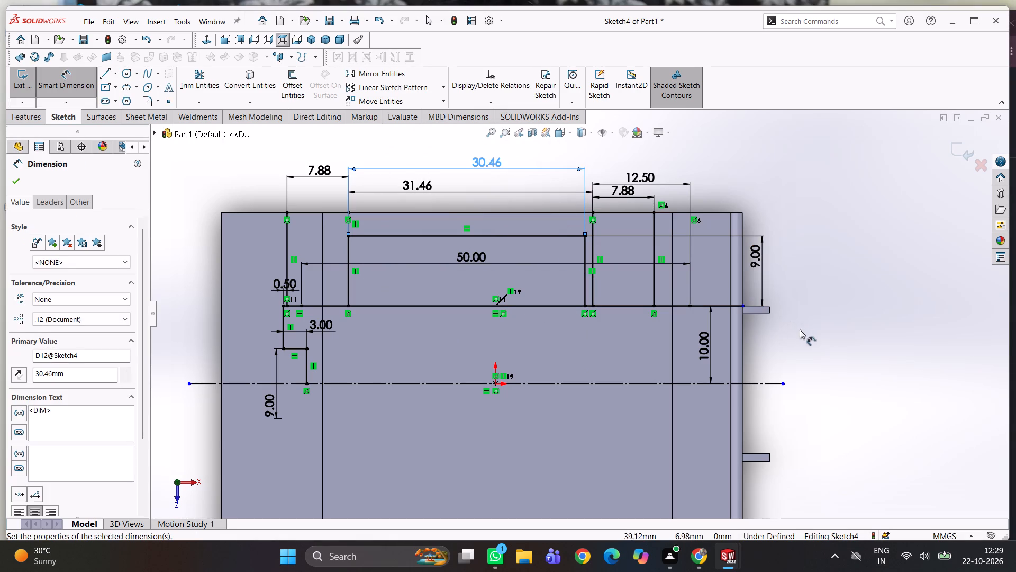
{"action": "double_click", "coordinate": [493, 163]}
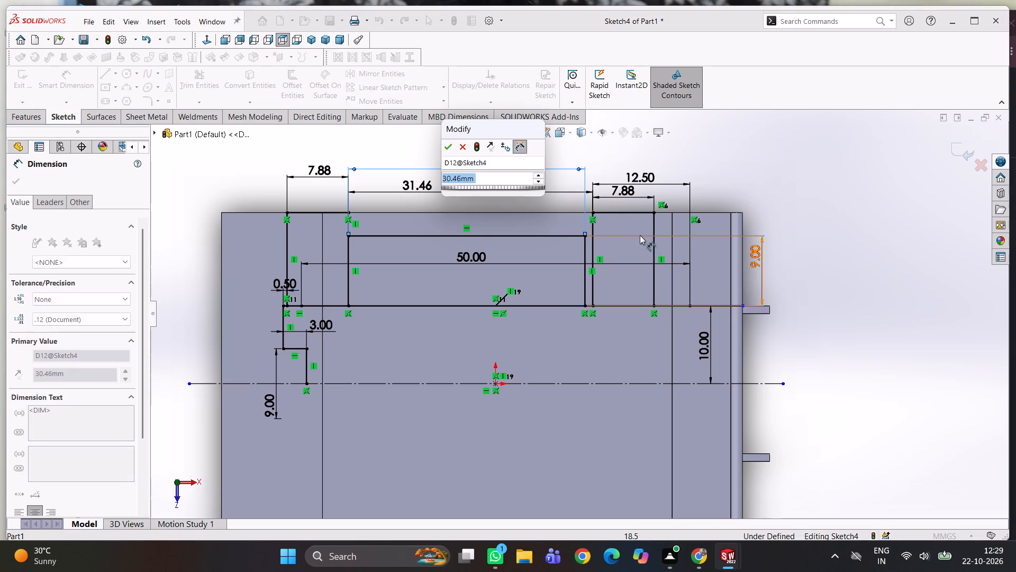
{"action": "left_click", "coordinate": [451, 151]}
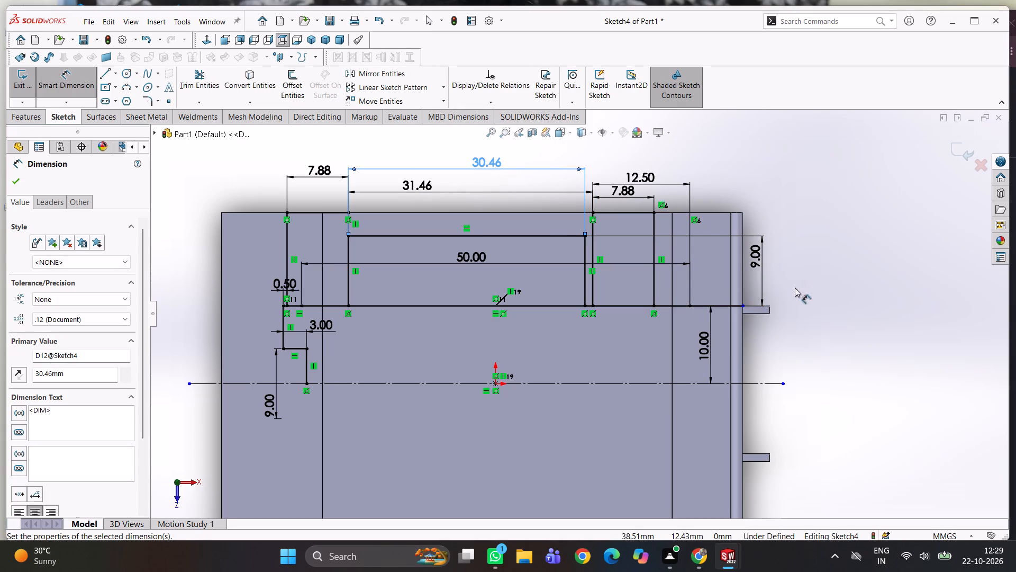
{"action": "left_click", "coordinate": [803, 287]}
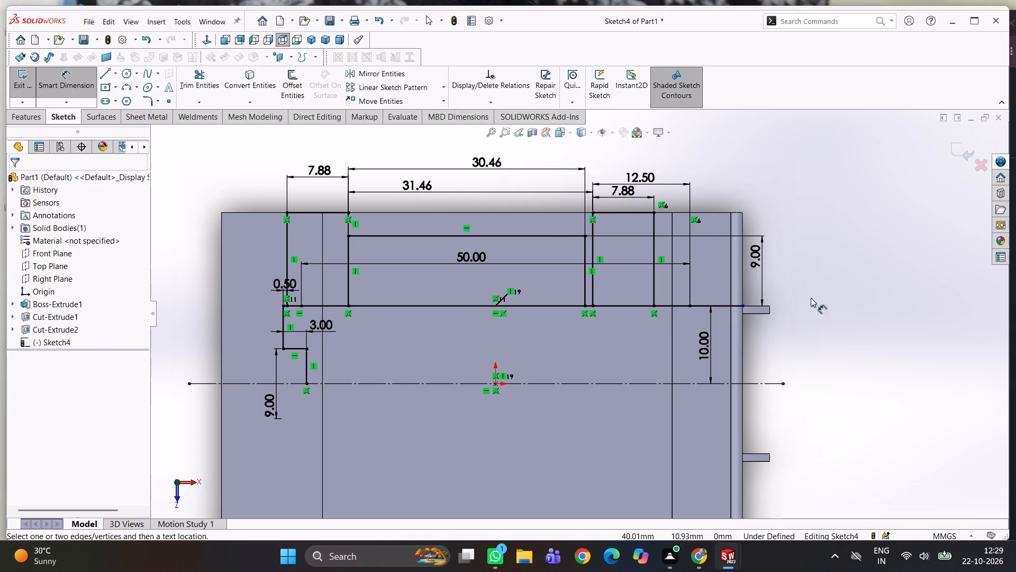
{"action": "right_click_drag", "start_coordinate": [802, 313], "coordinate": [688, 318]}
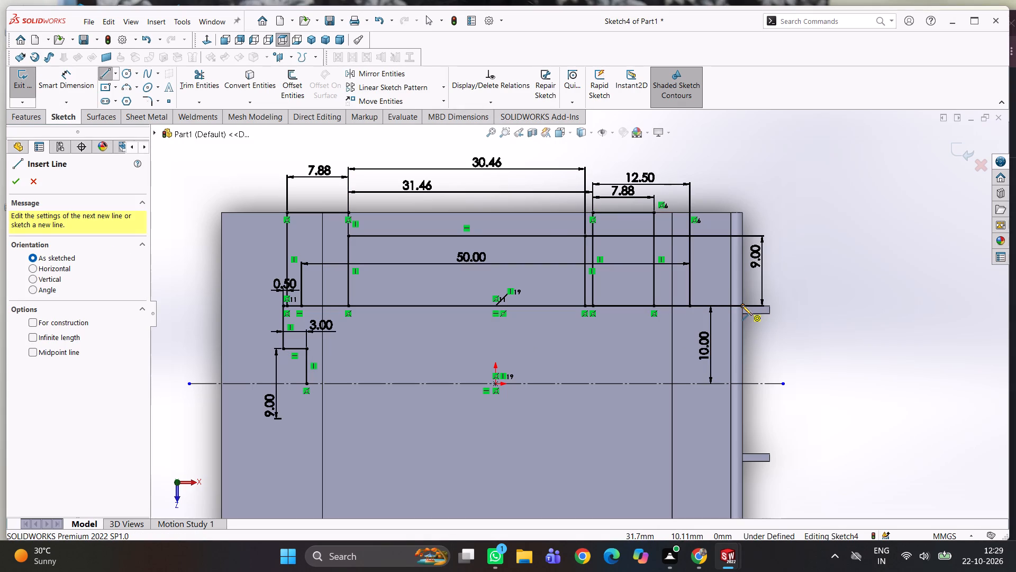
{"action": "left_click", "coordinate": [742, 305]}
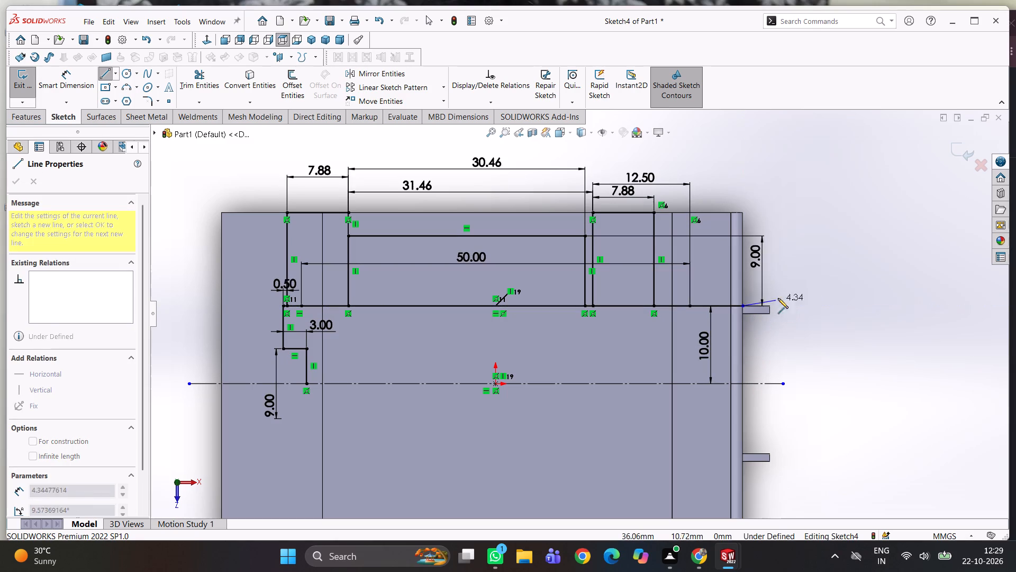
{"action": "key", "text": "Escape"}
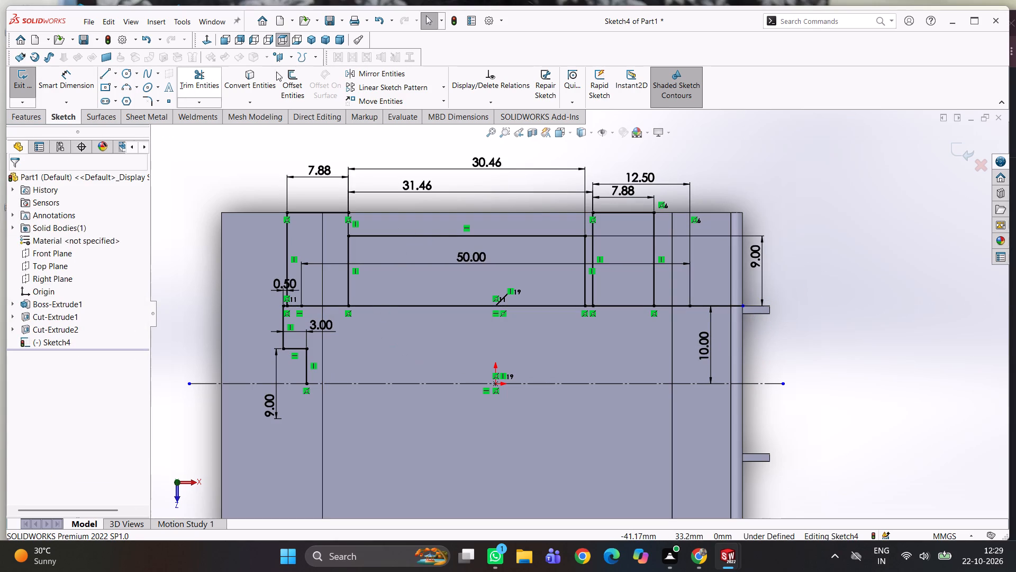
Mirror the half outline, including the left step, upper rectangles and right extension line, about the horizontal centreline, keeping the original.
{"action": "left_click", "coordinate": [369, 75]}
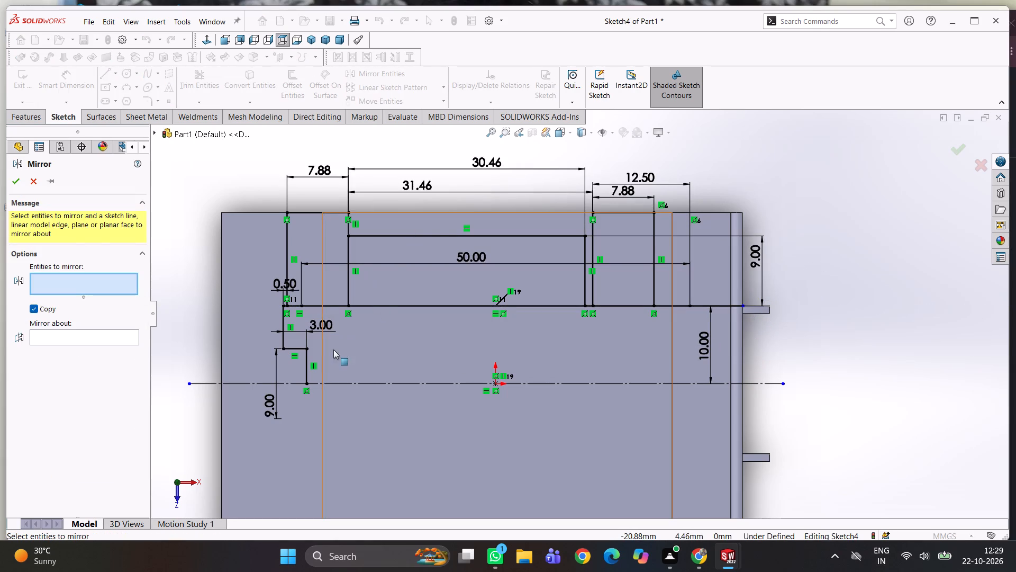
{"action": "left_click", "coordinate": [307, 367]}
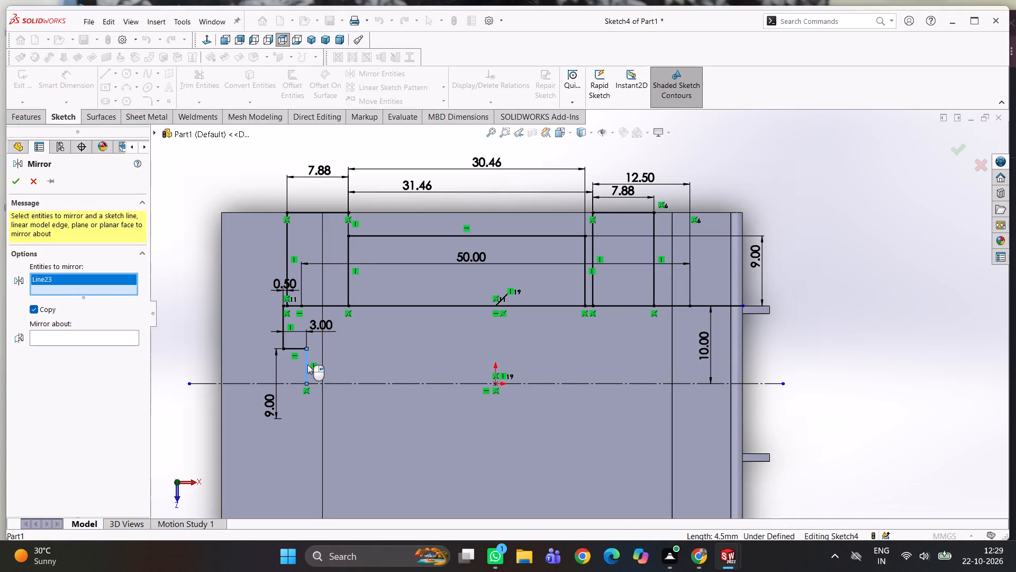
{"action": "left_click", "coordinate": [112, 329]}
{"action": "left_click", "coordinate": [123, 333]}
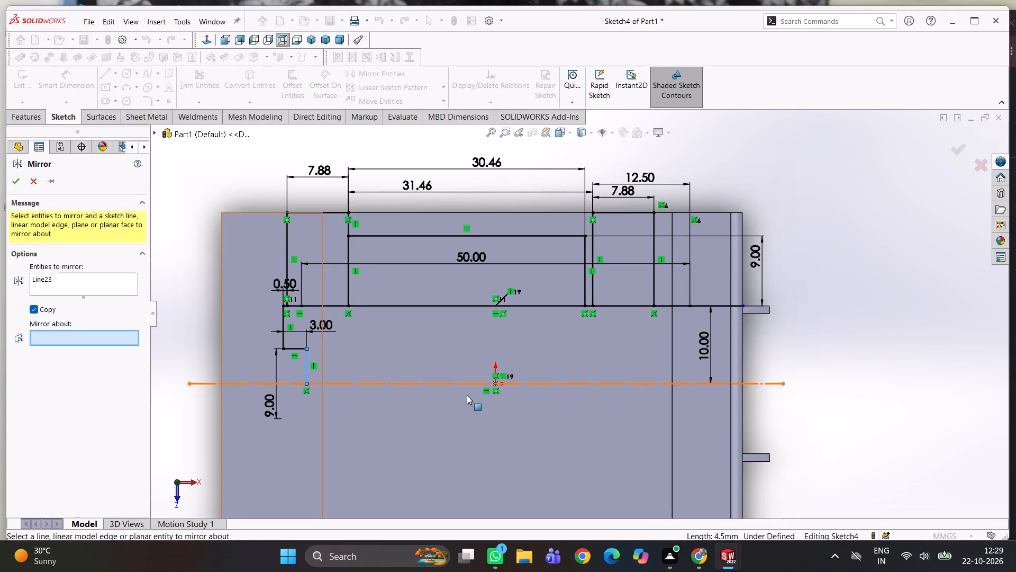
{"action": "left_click", "coordinate": [465, 386]}
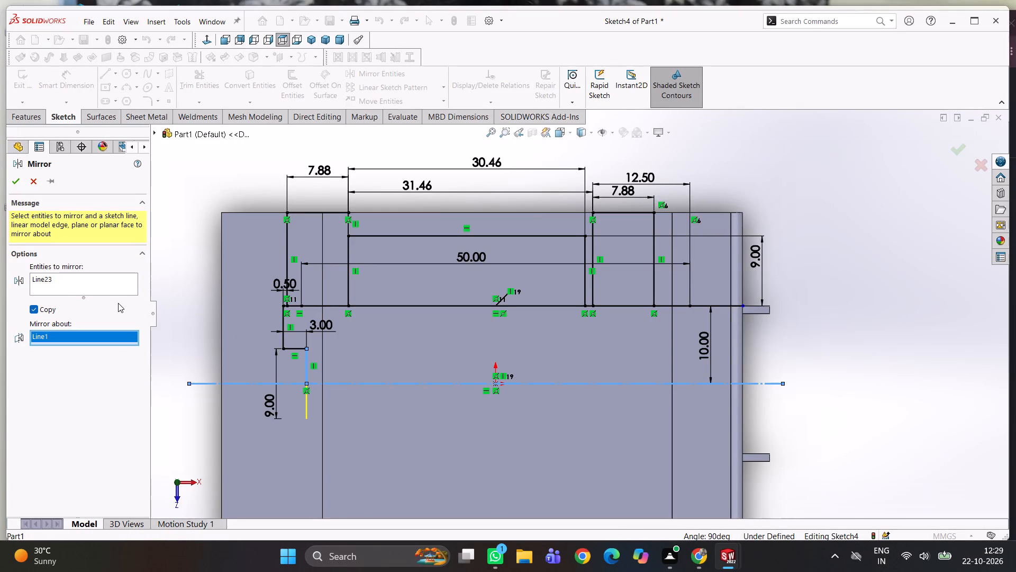
{"action": "left_click", "coordinate": [96, 281]}
{"action": "left_click", "coordinate": [294, 346]}
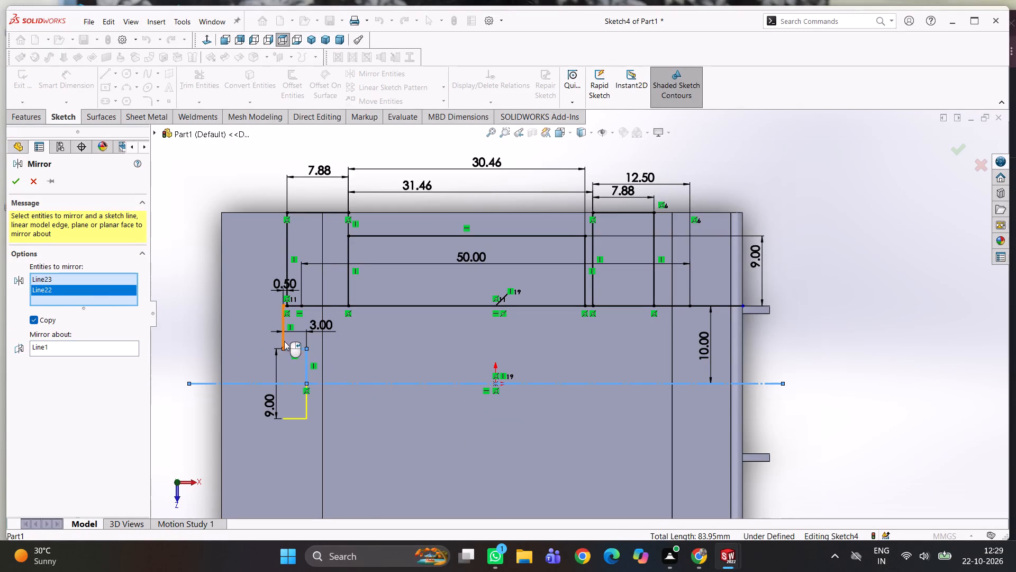
{"action": "left_click", "coordinate": [283, 339]}
{"action": "left_click", "coordinate": [297, 306]}
{"action": "left_click", "coordinate": [335, 305]}
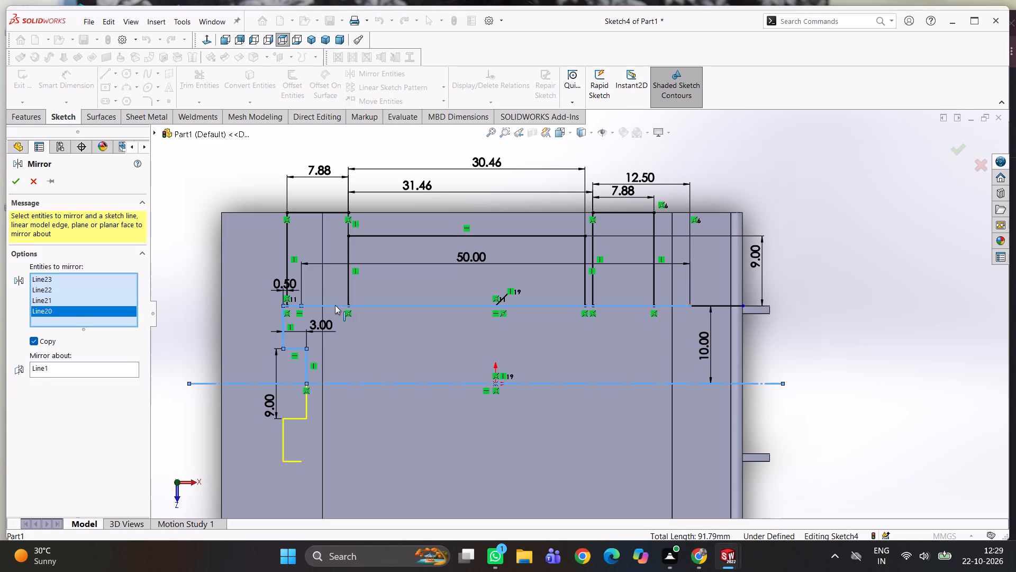
{"action": "left_click", "coordinate": [348, 288]}
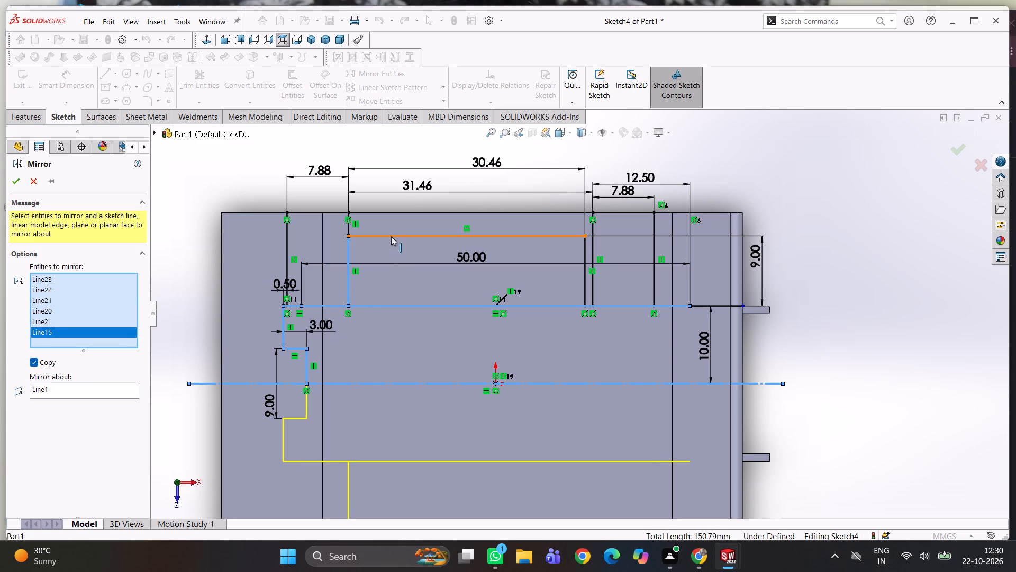
{"action": "left_click", "coordinate": [391, 236]}
{"action": "left_click", "coordinate": [286, 249]}
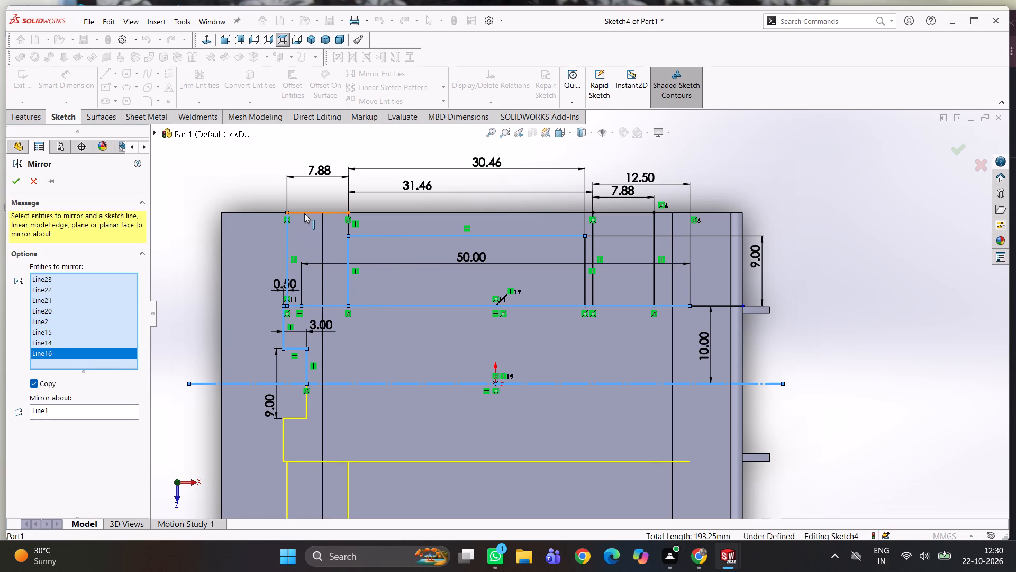
{"action": "left_click", "coordinate": [305, 213]}
{"action": "left_click", "coordinate": [350, 228]}
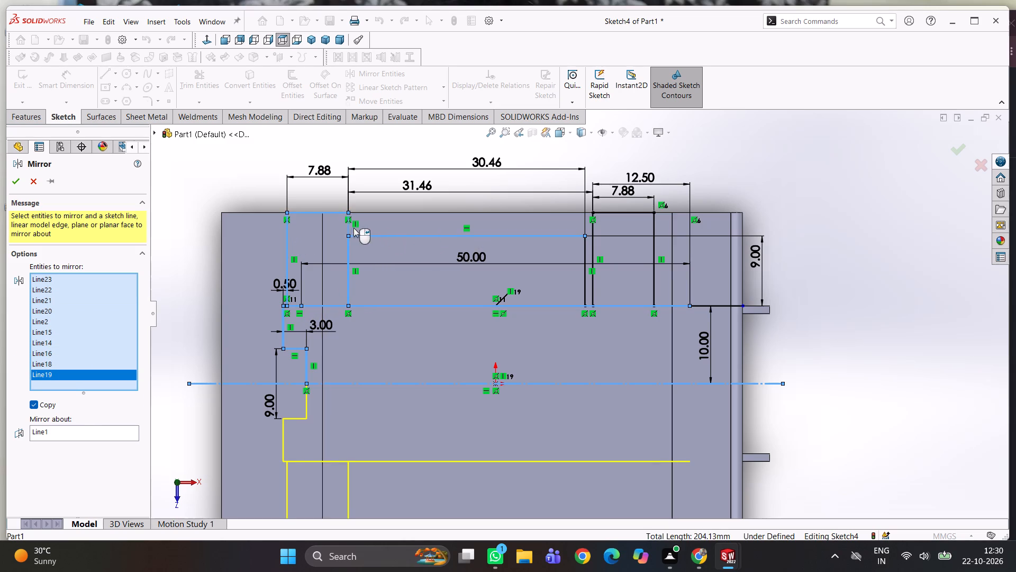
{"action": "left_click", "coordinate": [580, 269]}
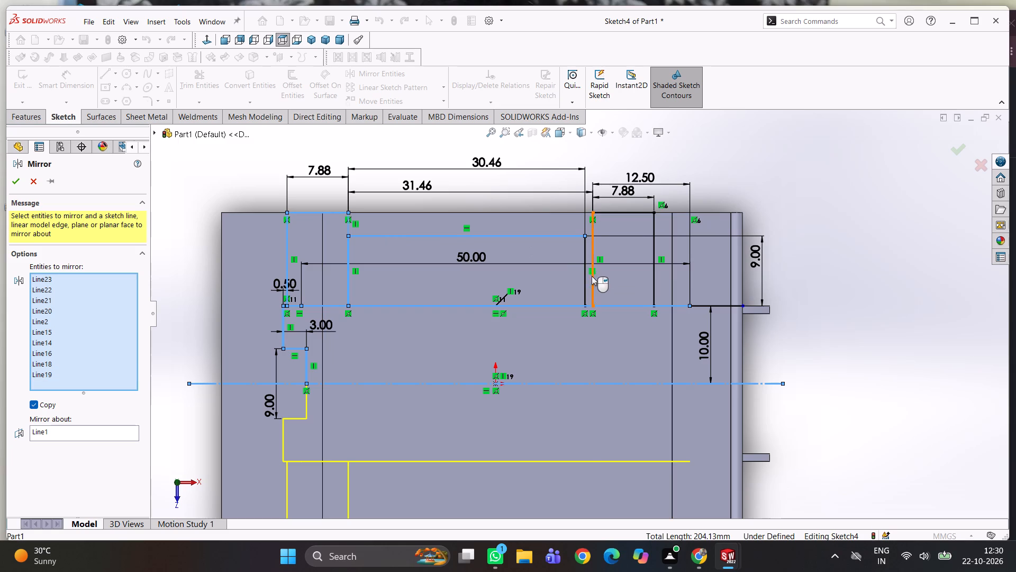
{"action": "left_click", "coordinate": [591, 276]}
{"action": "left_click", "coordinate": [586, 257]}
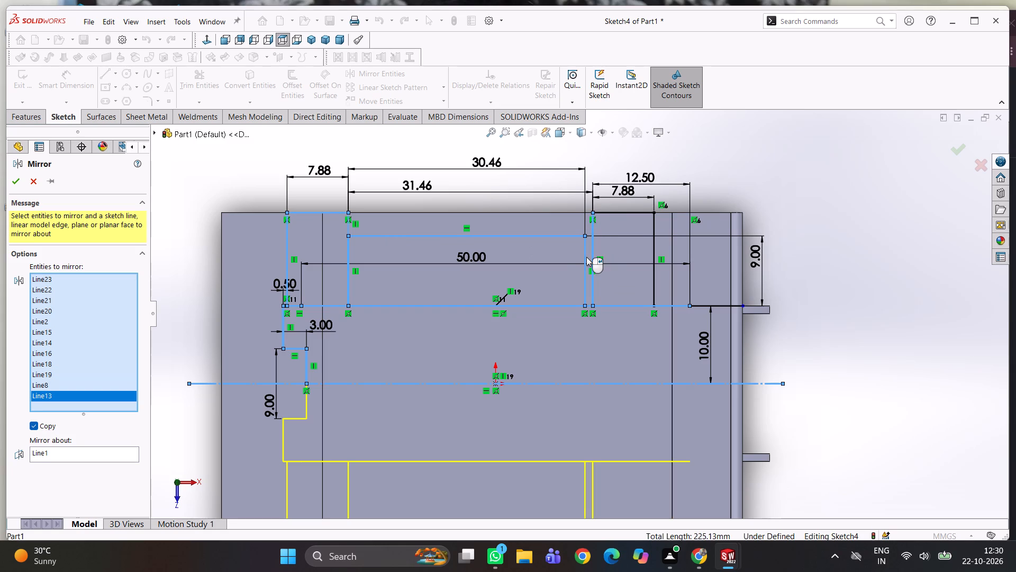
{"action": "left_click", "coordinate": [609, 212]}
{"action": "left_click", "coordinate": [653, 242]}
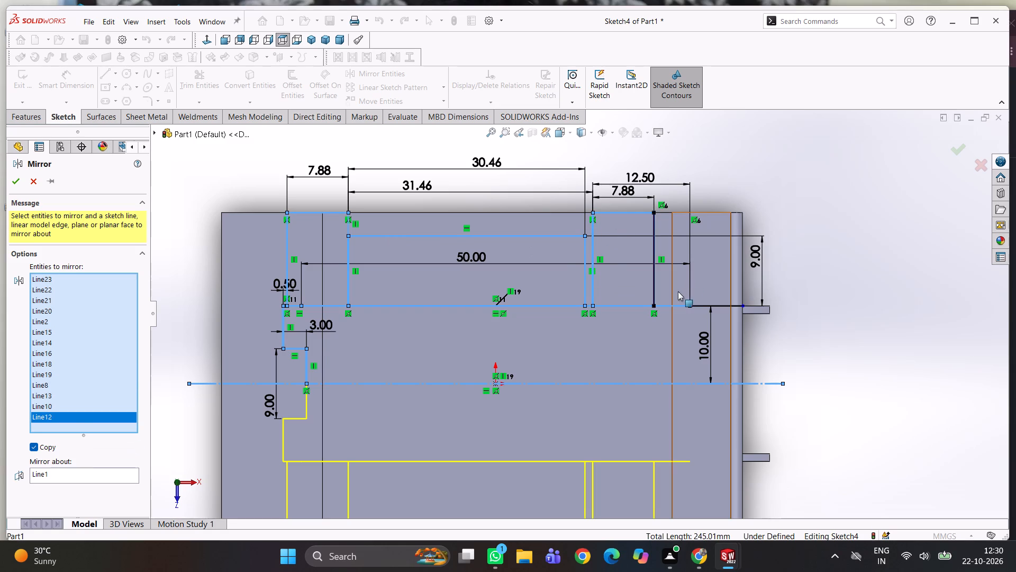
{"action": "left_click", "coordinate": [704, 304]}
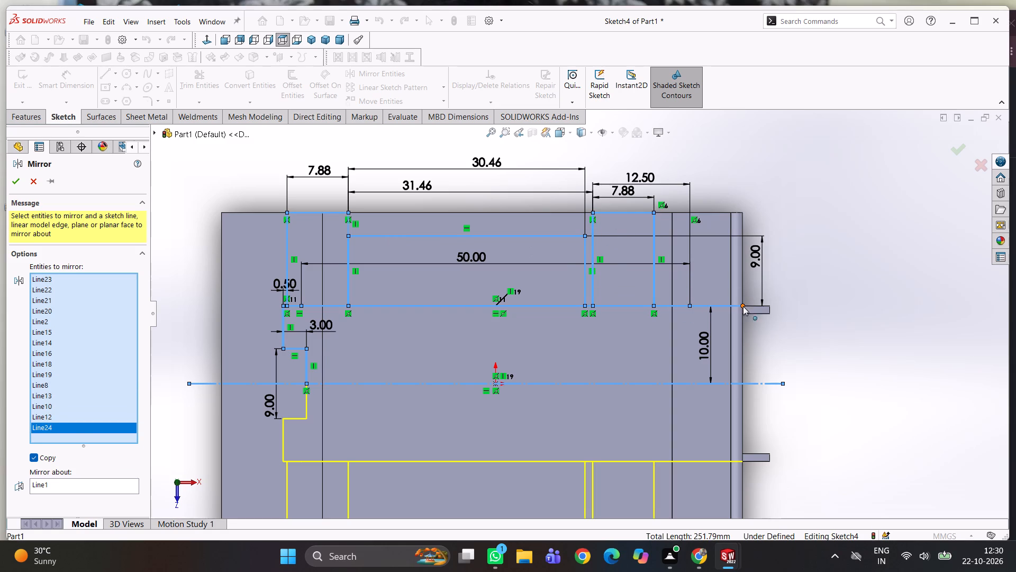
{"action": "left_click", "coordinate": [752, 306]}
{"action": "scroll", "coordinate": [771, 356], "scroll_direction": "up", "scroll_amount": 2}
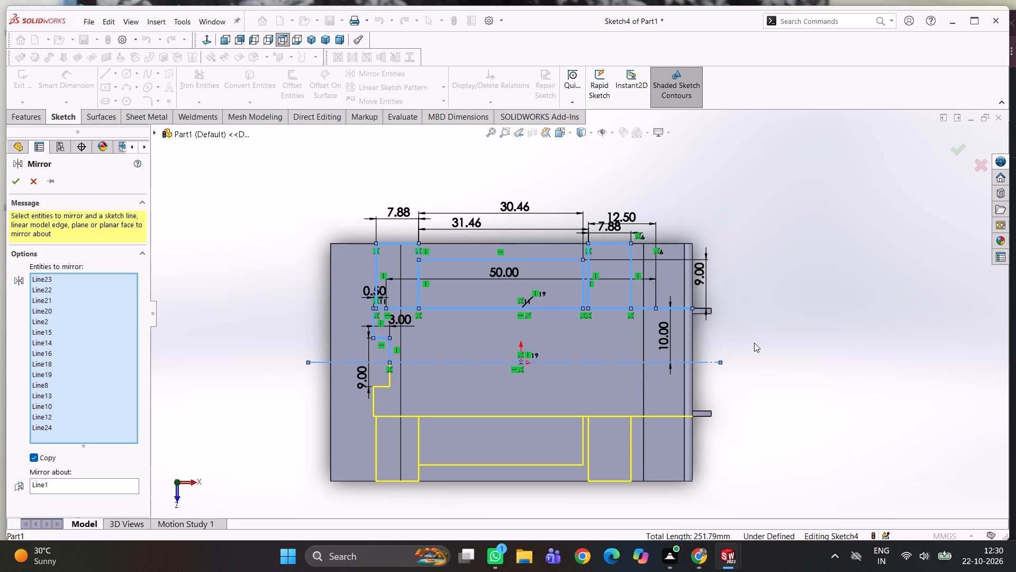
{"action": "left_click", "coordinate": [15, 178]}
Sketch a horizontal line from the left step's upper outer corner to the body's left edge.
{"action": "left_click_drag", "start_coordinate": [282, 318], "coordinate": [220, 316]}
{"action": "right_click_drag", "start_coordinate": [284, 321], "coordinate": [198, 314]}
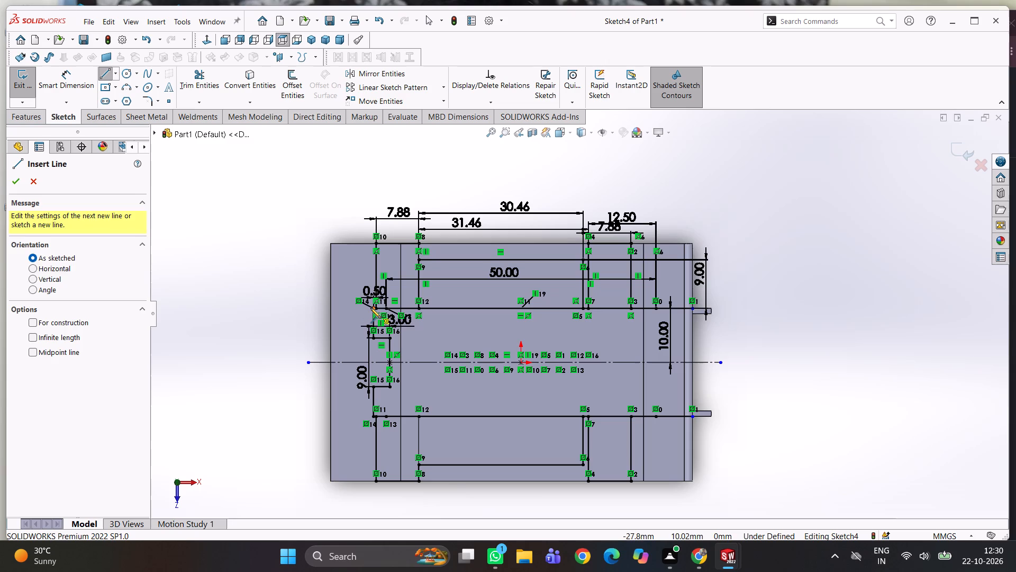
{"action": "left_click", "coordinate": [370, 308]}
{"action": "left_click", "coordinate": [329, 309]}
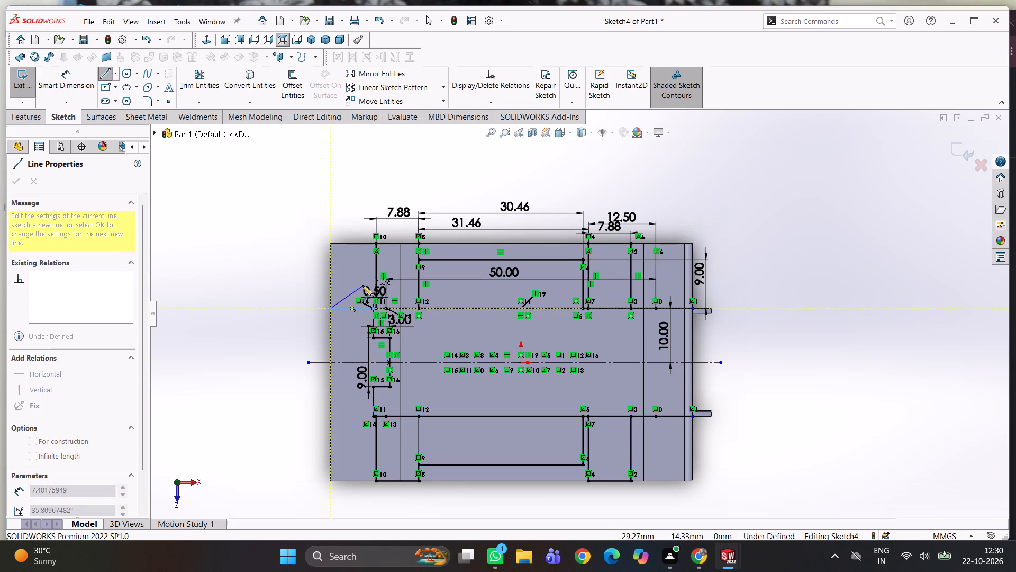
{"action": "key", "text": "grave"}
{"action": "key", "text": "Escape"}
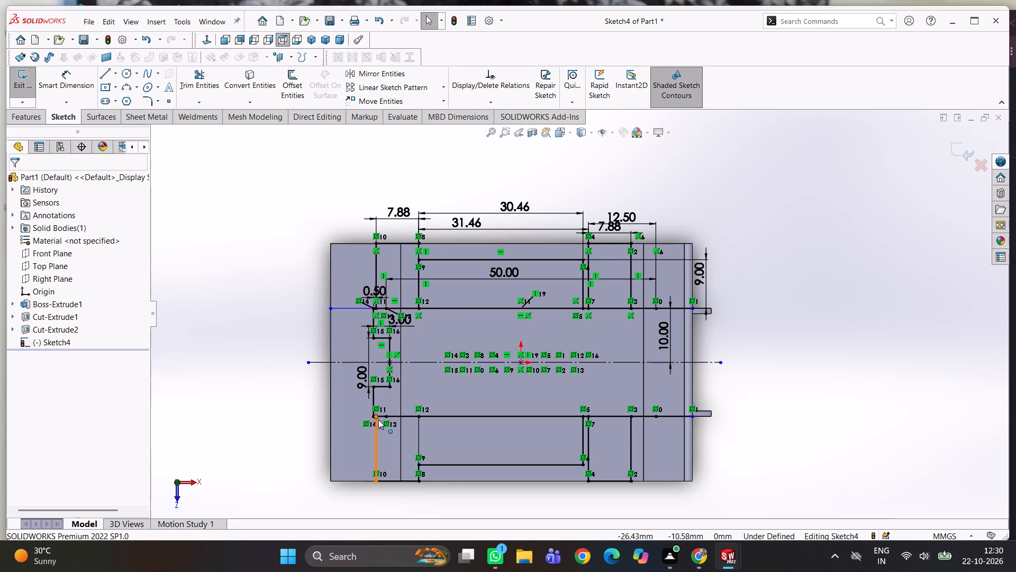
Sketch a horizontal line from the left step's lower outer corner to the body's left edge.
{"action": "right_click_drag", "start_coordinate": [261, 419], "coordinate": [157, 409]}
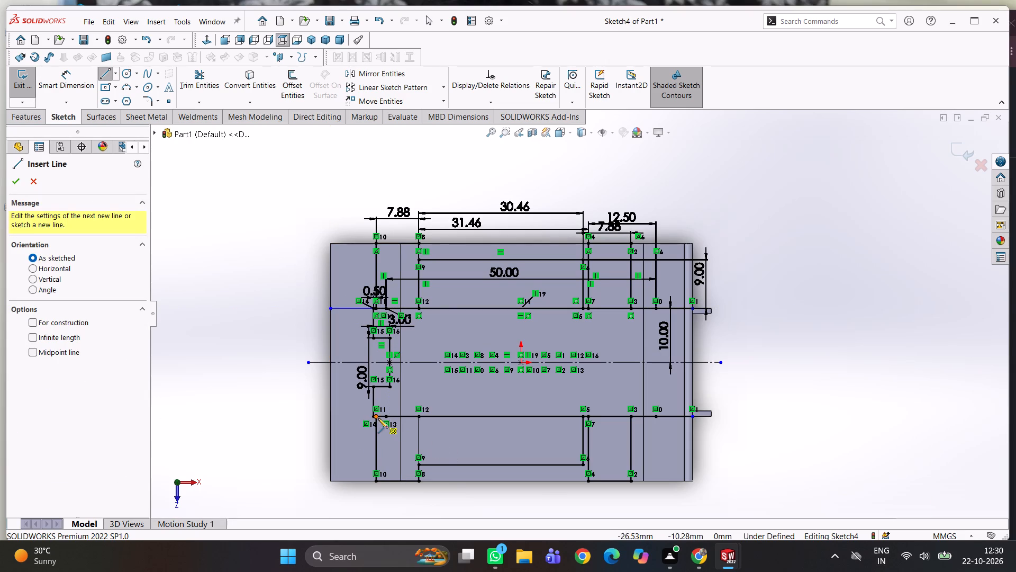
{"action": "left_click", "coordinate": [374, 417]}
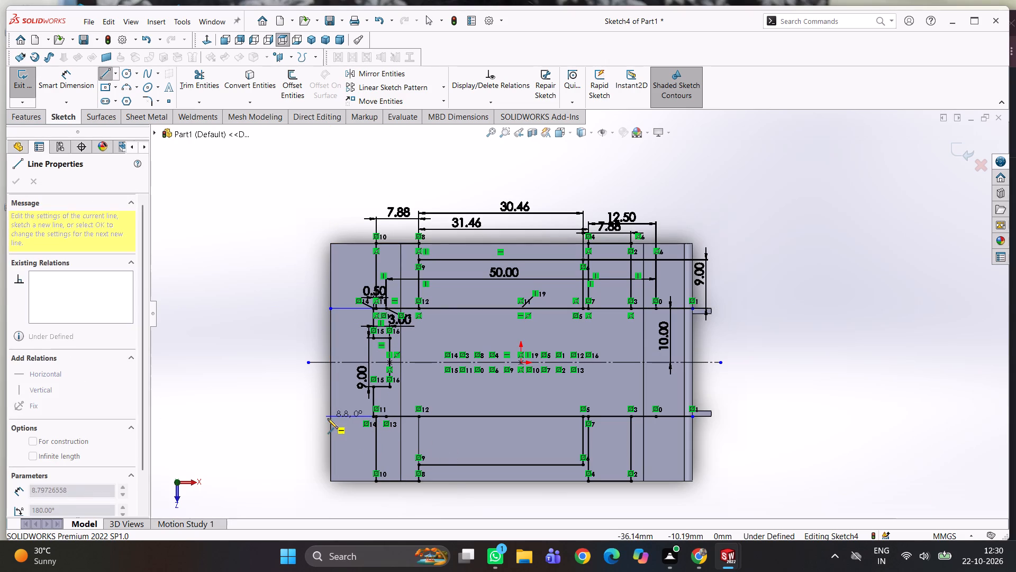
{"action": "left_click", "coordinate": [330, 419]}
{"action": "key", "text": "Escape"}
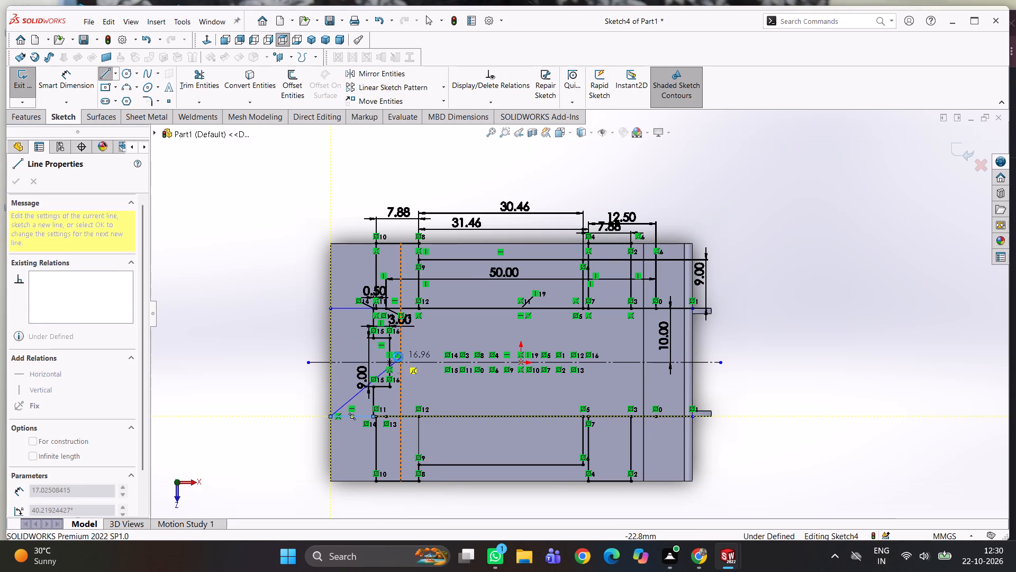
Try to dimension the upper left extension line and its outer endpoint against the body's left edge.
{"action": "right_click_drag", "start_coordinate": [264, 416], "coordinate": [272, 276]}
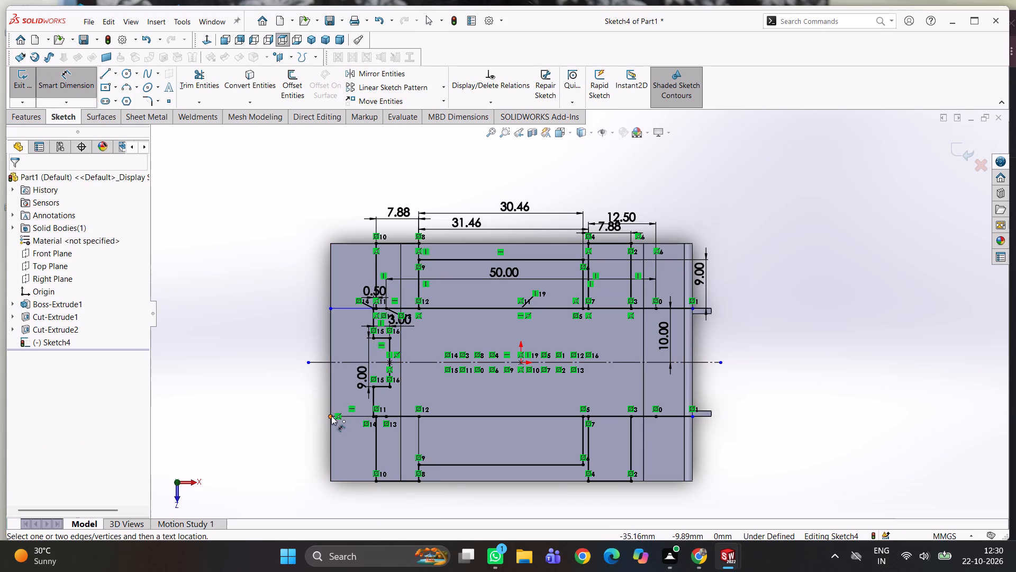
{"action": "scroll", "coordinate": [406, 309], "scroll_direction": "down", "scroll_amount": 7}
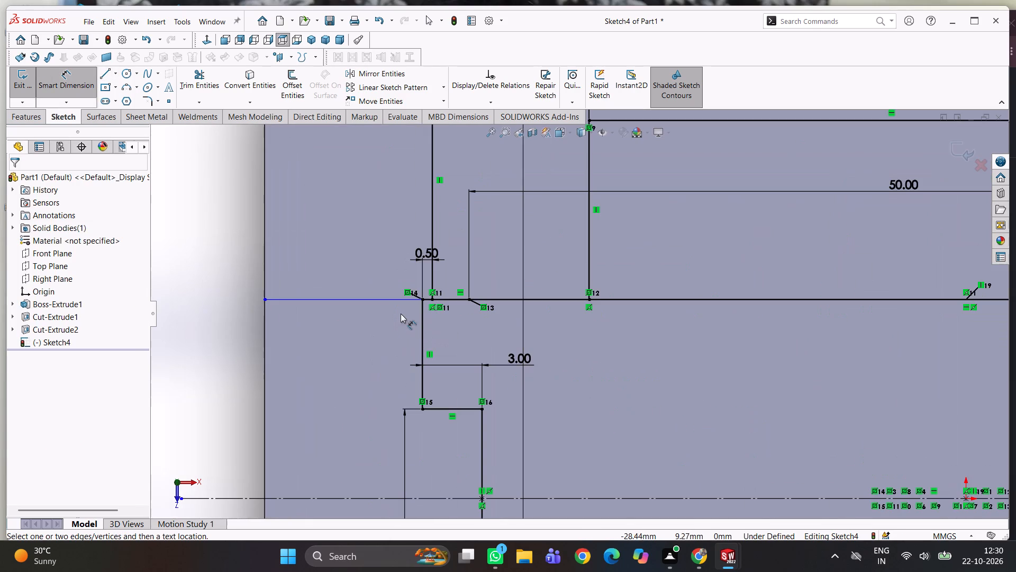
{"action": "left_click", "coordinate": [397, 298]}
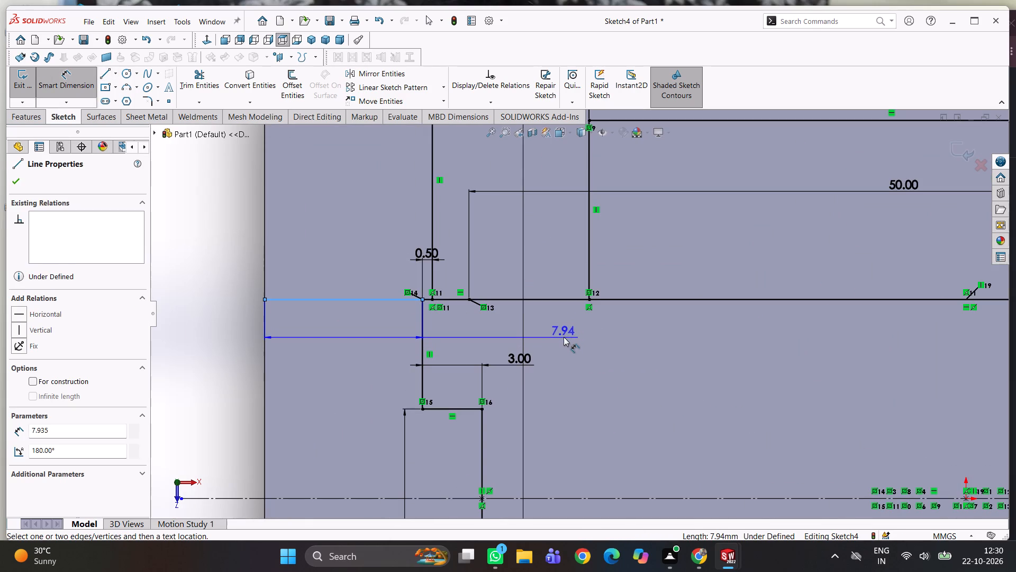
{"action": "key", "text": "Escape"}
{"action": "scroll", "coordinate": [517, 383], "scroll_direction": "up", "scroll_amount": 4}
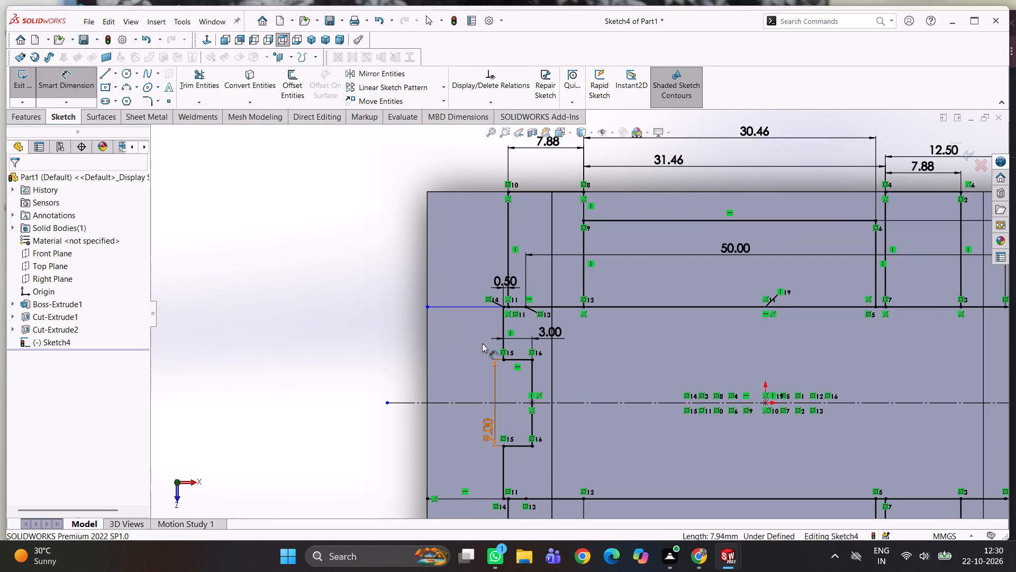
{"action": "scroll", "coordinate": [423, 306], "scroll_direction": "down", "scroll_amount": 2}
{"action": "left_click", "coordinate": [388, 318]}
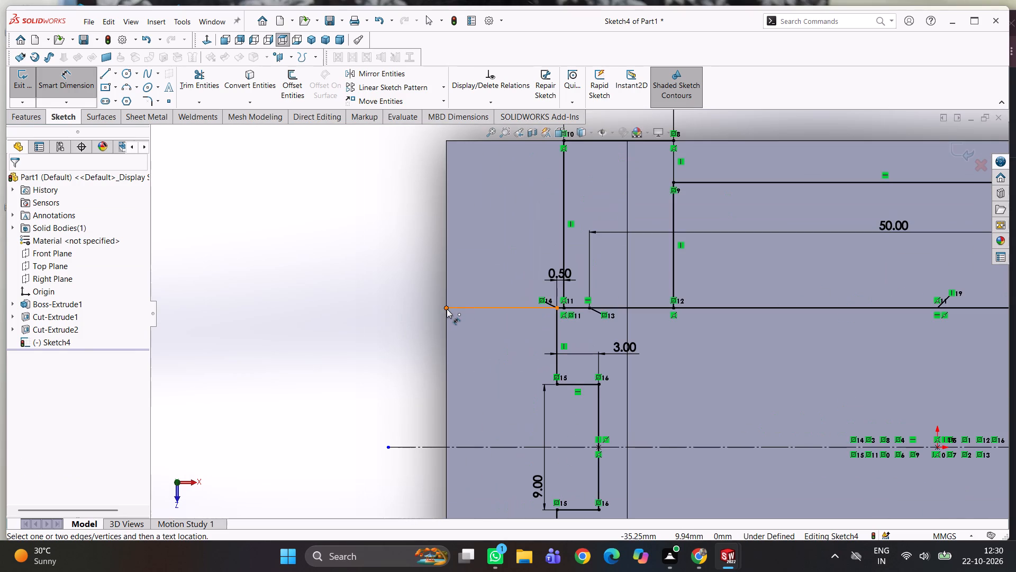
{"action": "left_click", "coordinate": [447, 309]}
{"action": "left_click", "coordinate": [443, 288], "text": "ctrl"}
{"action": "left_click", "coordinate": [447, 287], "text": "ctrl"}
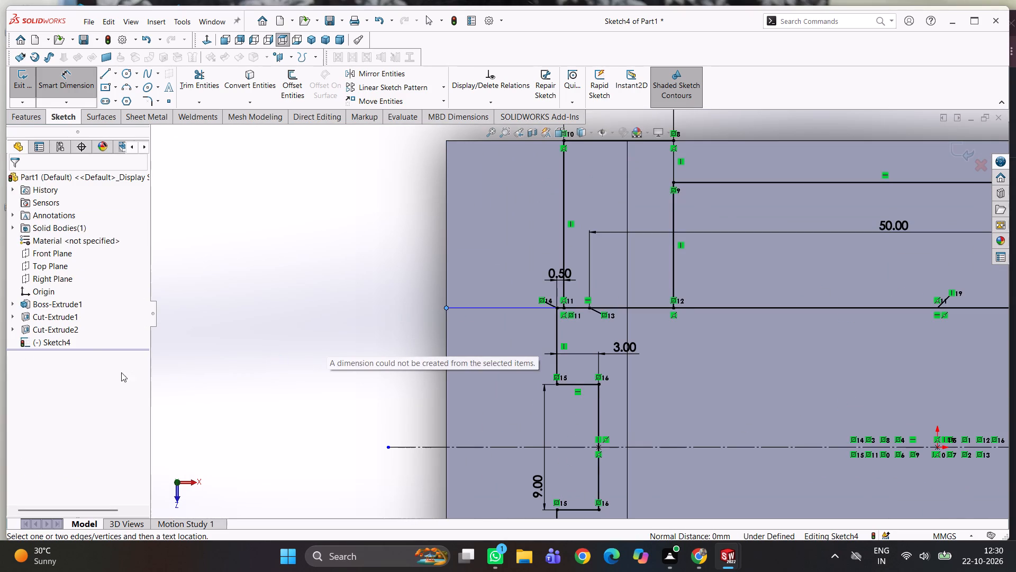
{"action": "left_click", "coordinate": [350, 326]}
Make the upper left extension line's outer endpoint coincident with the body's left edge.
{"action": "right_click_drag", "start_coordinate": [378, 328], "coordinate": [365, 237]}
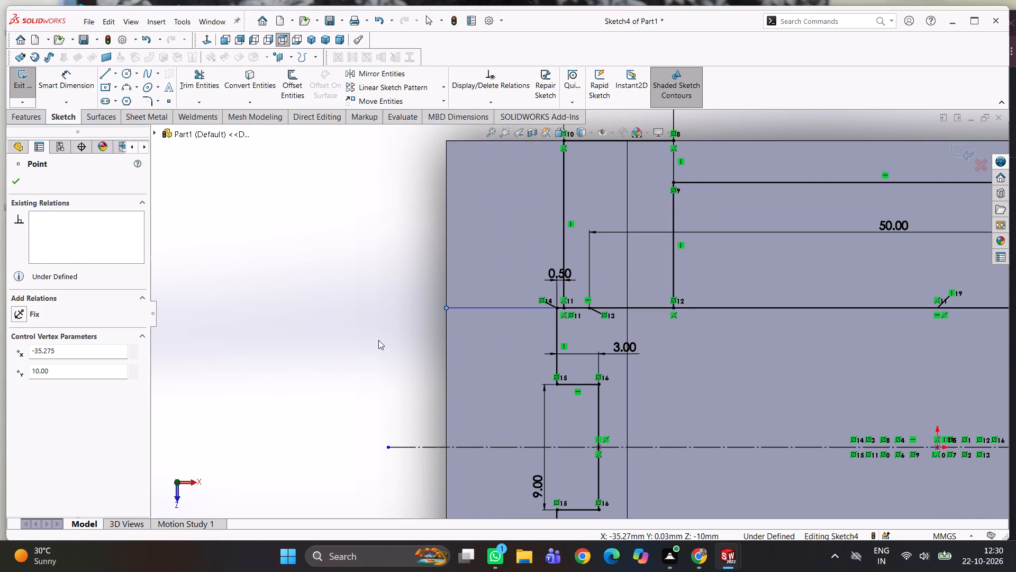
{"action": "left_click", "coordinate": [378, 339]}
{"action": "left_click", "coordinate": [446, 308]}
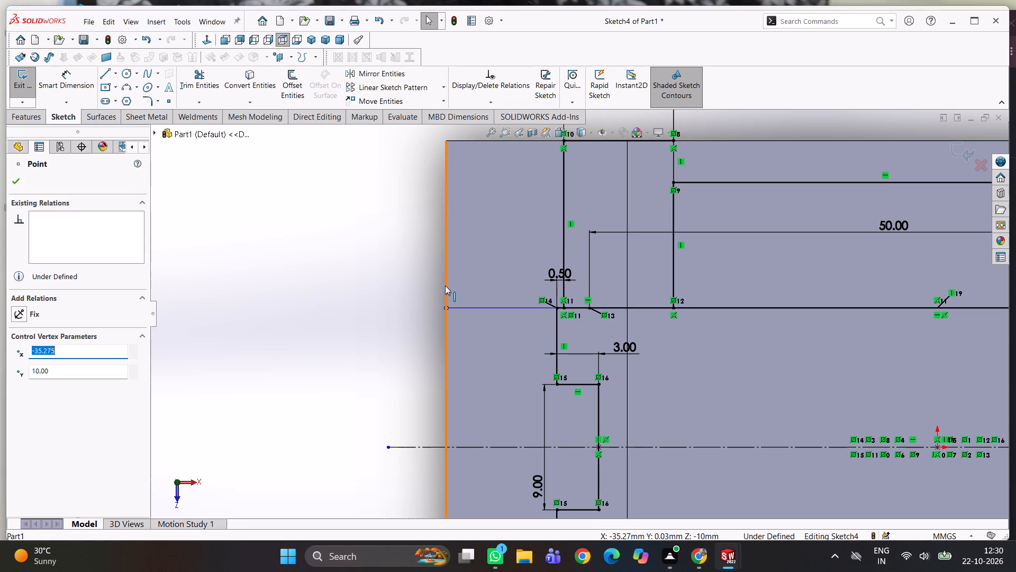
{"action": "left_click", "coordinate": [445, 285], "text": "ctrl"}
{"action": "left_click", "coordinate": [43, 382]}
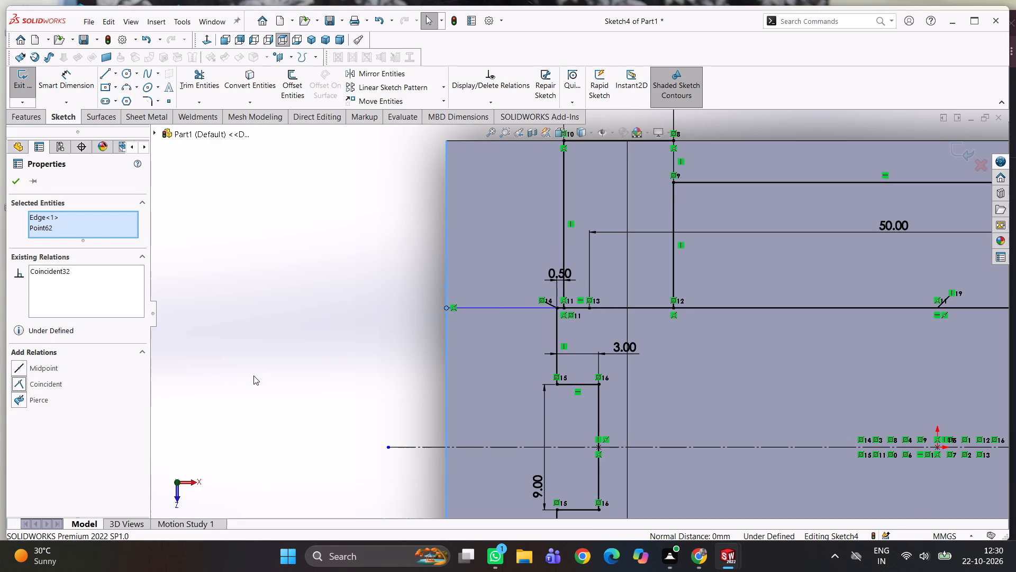
{"action": "left_click", "coordinate": [253, 376]}
Dimension the length of the upper left extension line, keeping its drawn value.
{"action": "scroll", "coordinate": [297, 378], "scroll_direction": "up", "scroll_amount": 4}
{"action": "scroll", "coordinate": [525, 436], "scroll_direction": "up", "scroll_amount": 2}
{"action": "scroll", "coordinate": [580, 361], "scroll_direction": "down", "scroll_amount": 3}
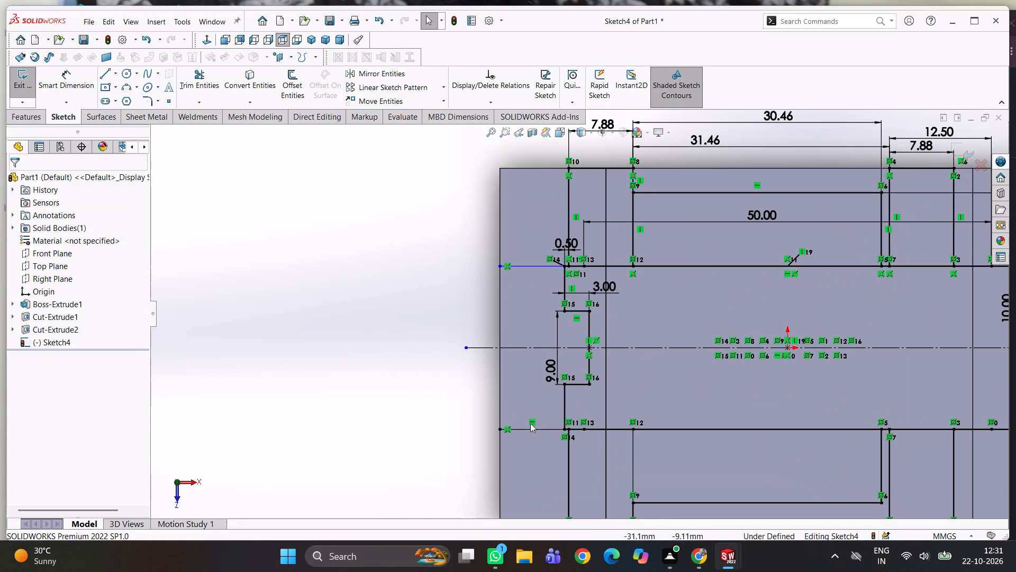
{"action": "middle_click_drag", "start_coordinate": [521, 336], "coordinate": [530, 327]}
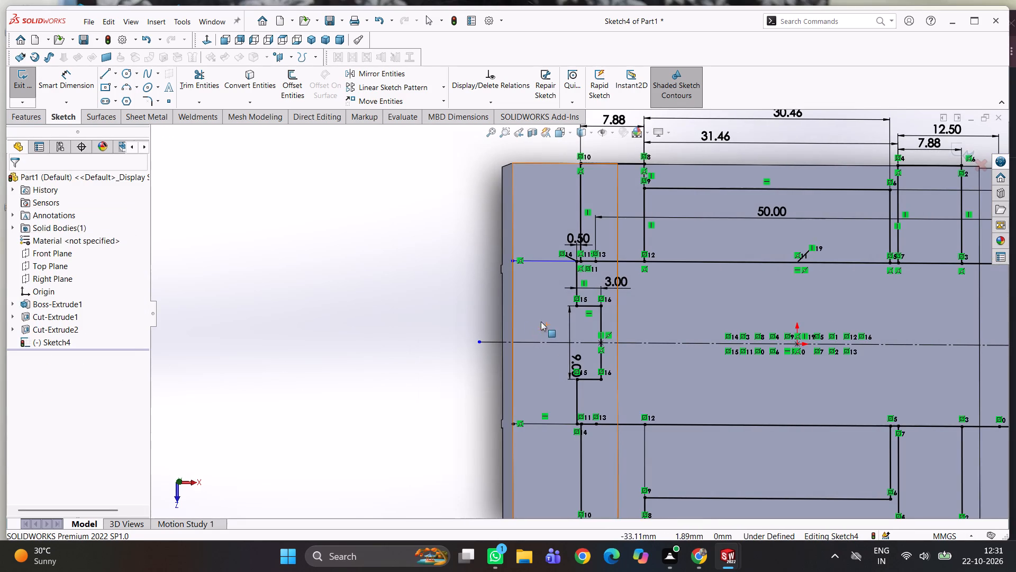
{"action": "scroll", "coordinate": [568, 265], "scroll_direction": "down", "scroll_amount": 5}
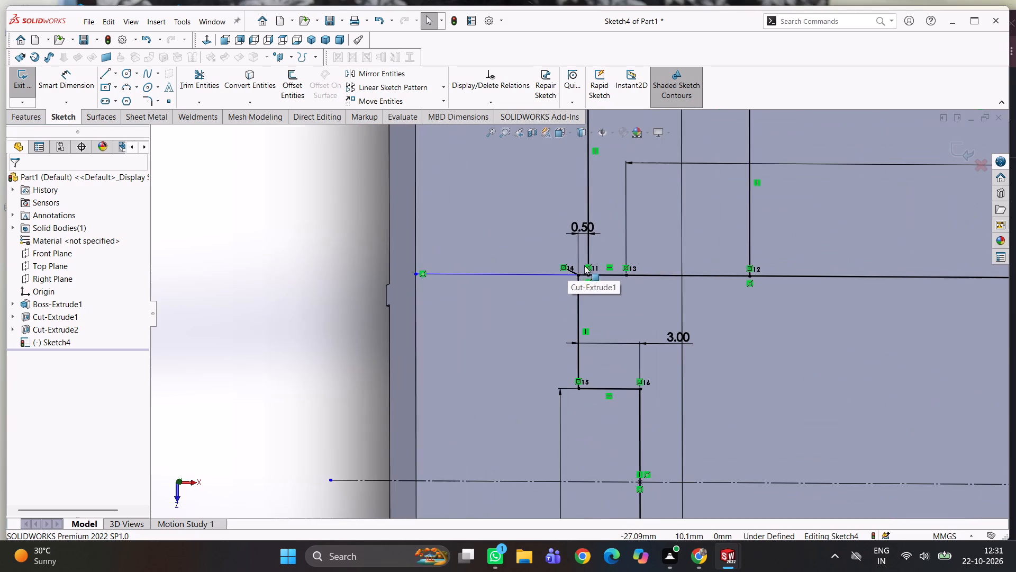
{"action": "left_click_drag", "start_coordinate": [568, 275], "coordinate": [568, 262]}
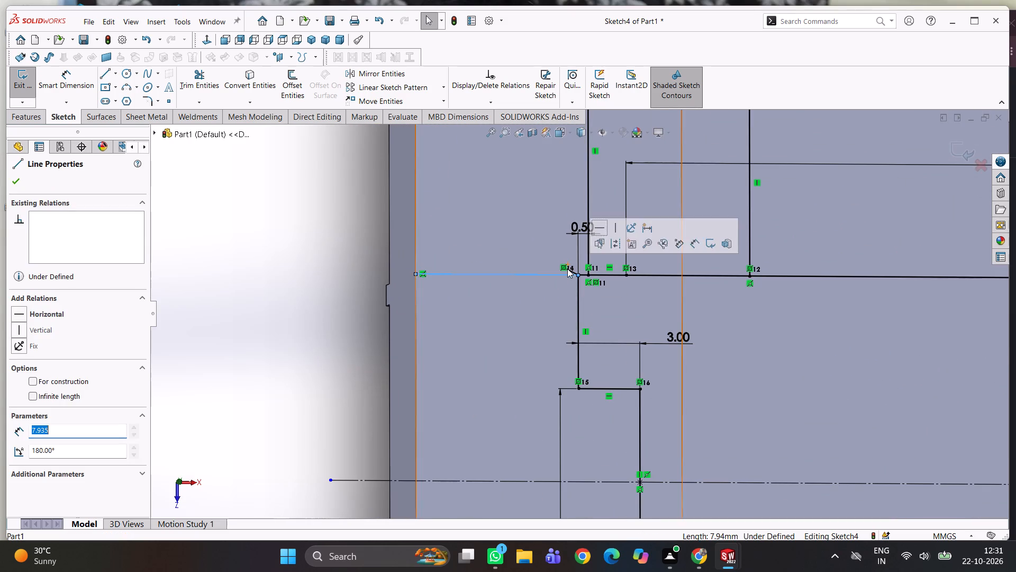
{"action": "key", "text": "Escape"}
{"action": "right_click_drag", "start_coordinate": [267, 377], "coordinate": [254, 252]}
{"action": "right_click_drag", "start_coordinate": [268, 341], "coordinate": [280, 224]}
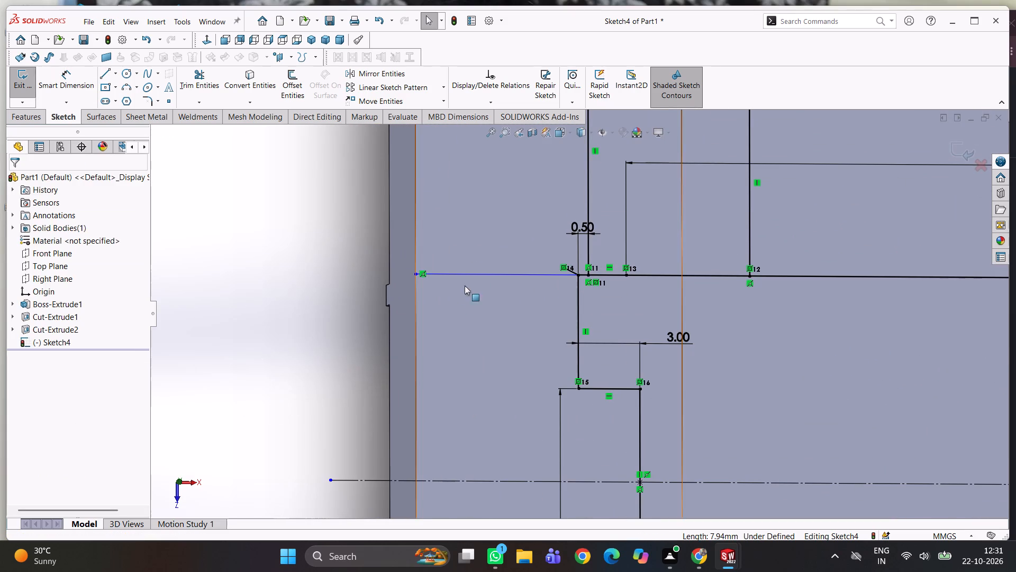
{"action": "right_click_drag", "start_coordinate": [283, 344], "coordinate": [303, 226]}
{"action": "left_click", "coordinate": [460, 274]}
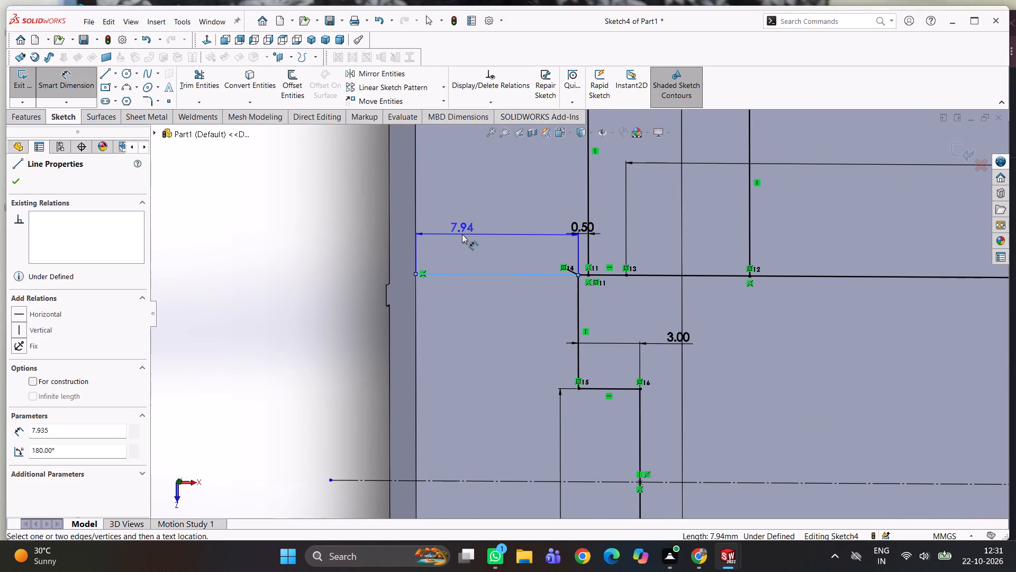
{"action": "left_click", "coordinate": [462, 234]}
{"action": "left_click", "coordinate": [418, 212]}
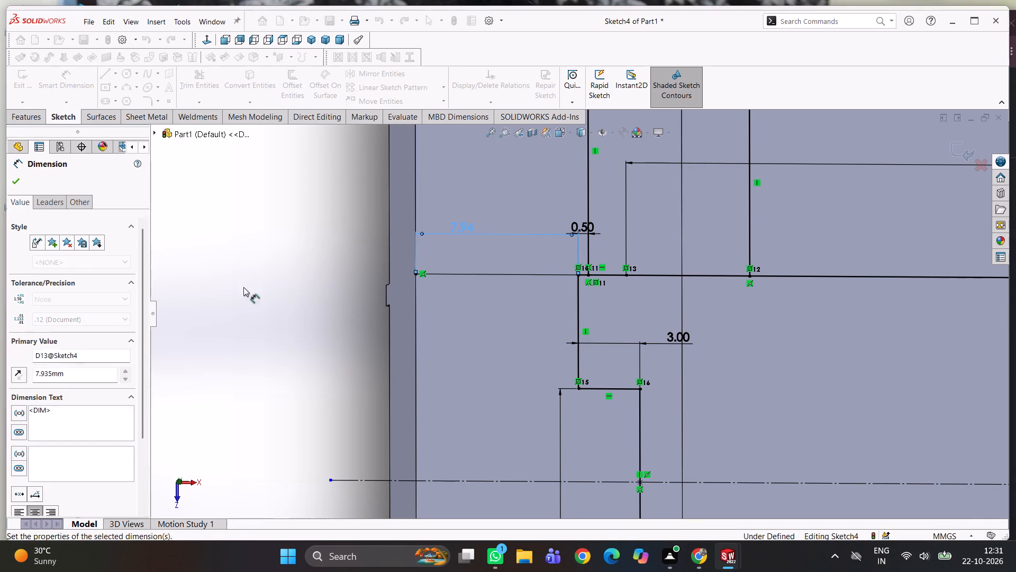
{"action": "left_click", "coordinate": [243, 287]}
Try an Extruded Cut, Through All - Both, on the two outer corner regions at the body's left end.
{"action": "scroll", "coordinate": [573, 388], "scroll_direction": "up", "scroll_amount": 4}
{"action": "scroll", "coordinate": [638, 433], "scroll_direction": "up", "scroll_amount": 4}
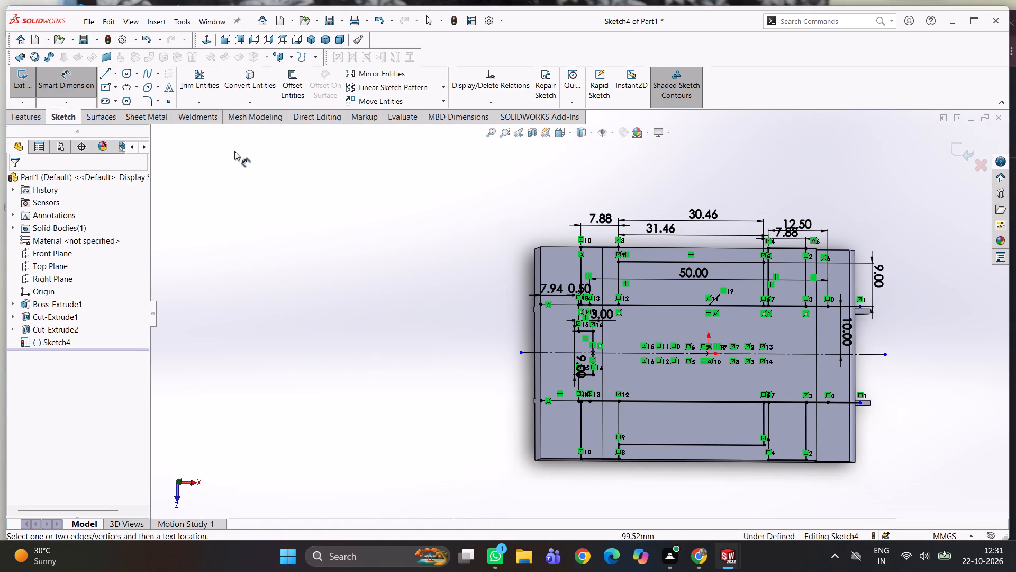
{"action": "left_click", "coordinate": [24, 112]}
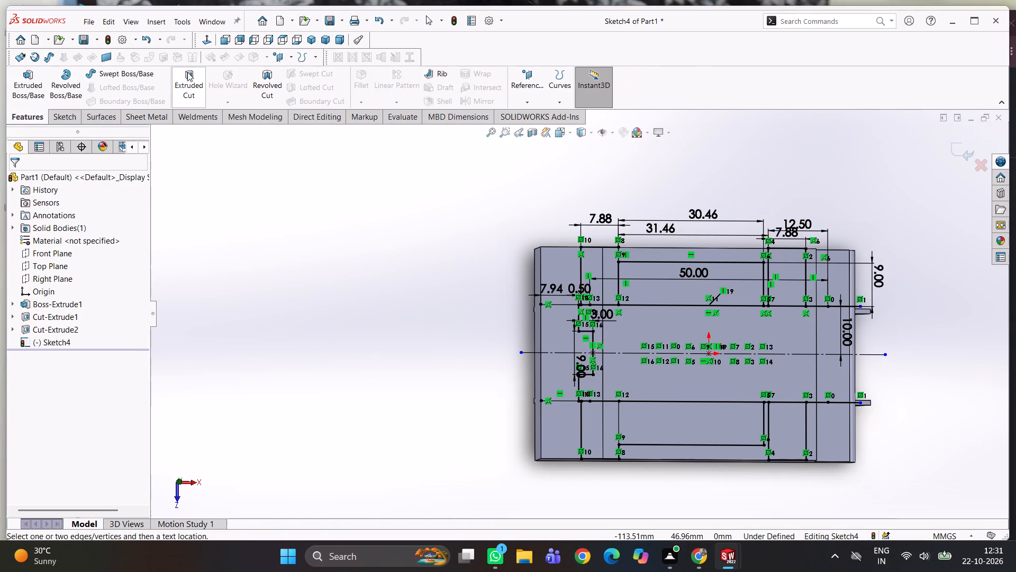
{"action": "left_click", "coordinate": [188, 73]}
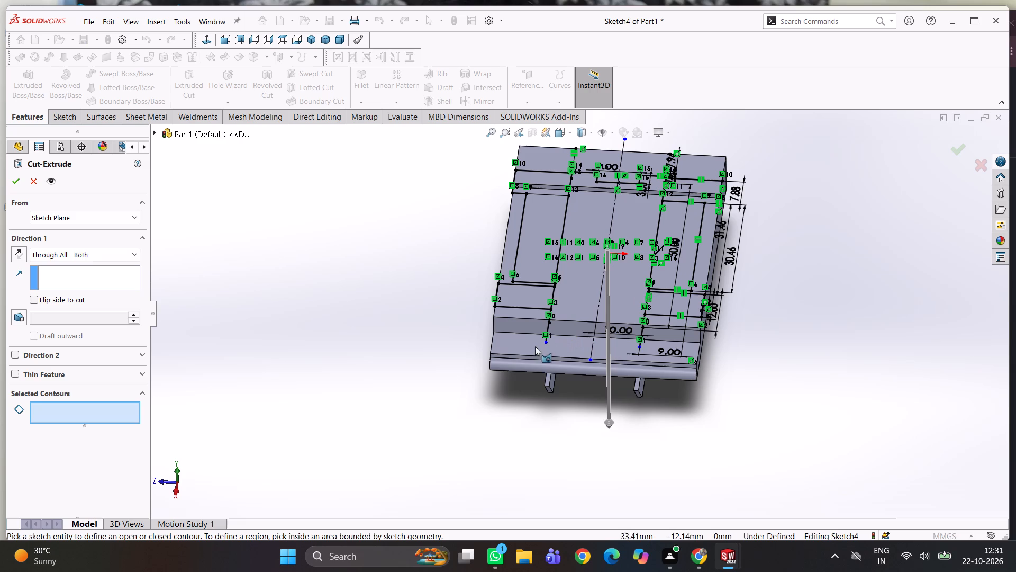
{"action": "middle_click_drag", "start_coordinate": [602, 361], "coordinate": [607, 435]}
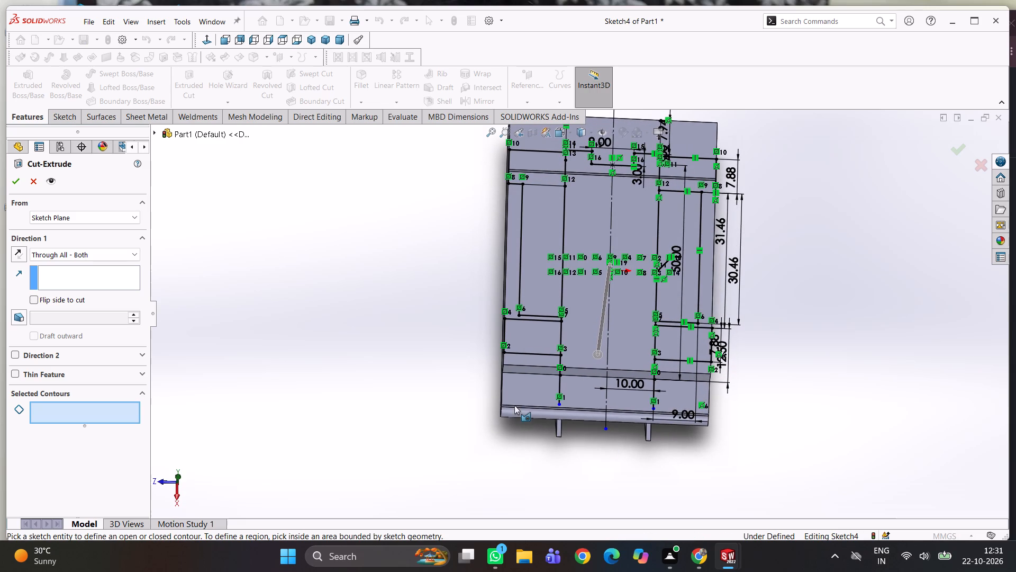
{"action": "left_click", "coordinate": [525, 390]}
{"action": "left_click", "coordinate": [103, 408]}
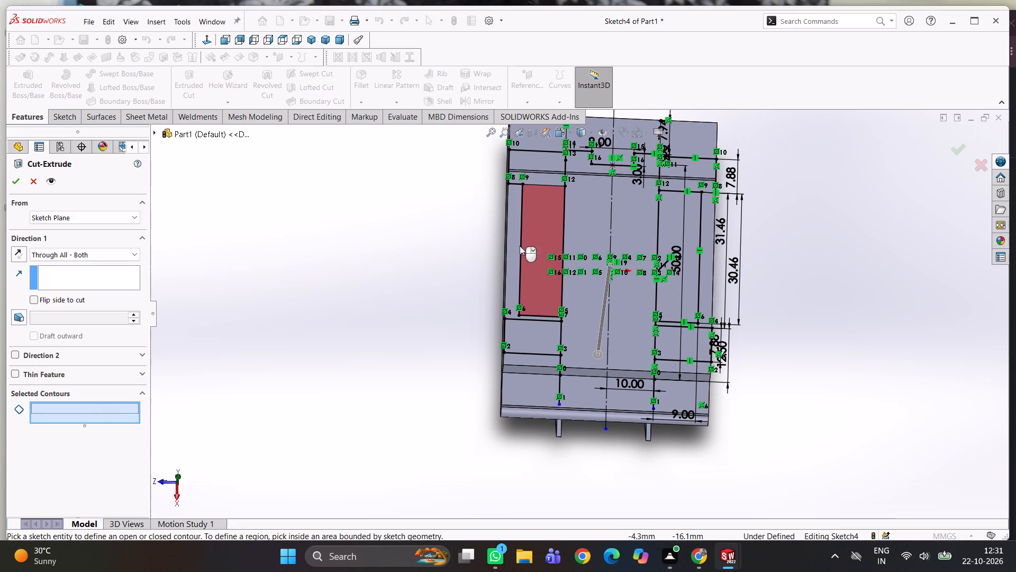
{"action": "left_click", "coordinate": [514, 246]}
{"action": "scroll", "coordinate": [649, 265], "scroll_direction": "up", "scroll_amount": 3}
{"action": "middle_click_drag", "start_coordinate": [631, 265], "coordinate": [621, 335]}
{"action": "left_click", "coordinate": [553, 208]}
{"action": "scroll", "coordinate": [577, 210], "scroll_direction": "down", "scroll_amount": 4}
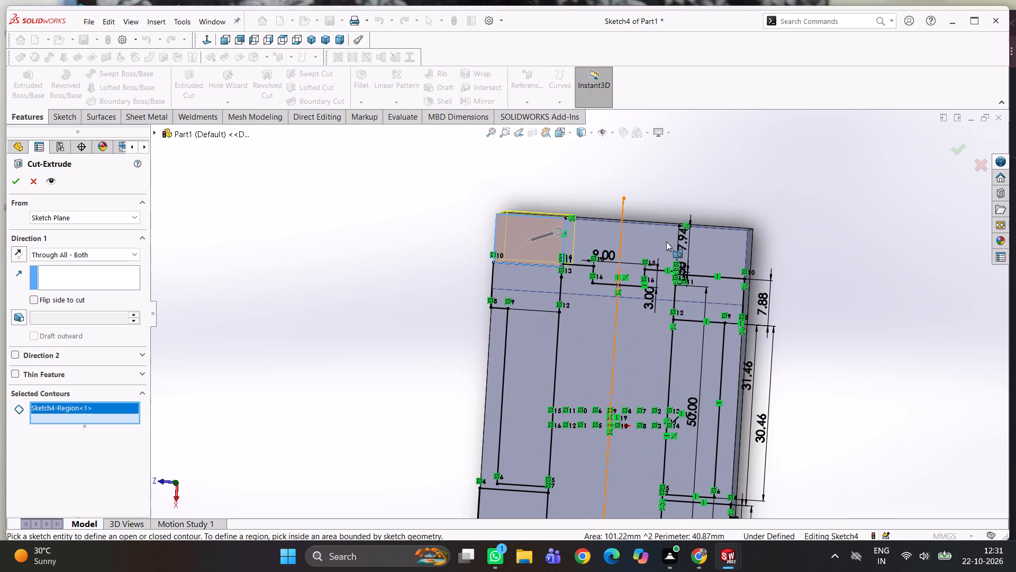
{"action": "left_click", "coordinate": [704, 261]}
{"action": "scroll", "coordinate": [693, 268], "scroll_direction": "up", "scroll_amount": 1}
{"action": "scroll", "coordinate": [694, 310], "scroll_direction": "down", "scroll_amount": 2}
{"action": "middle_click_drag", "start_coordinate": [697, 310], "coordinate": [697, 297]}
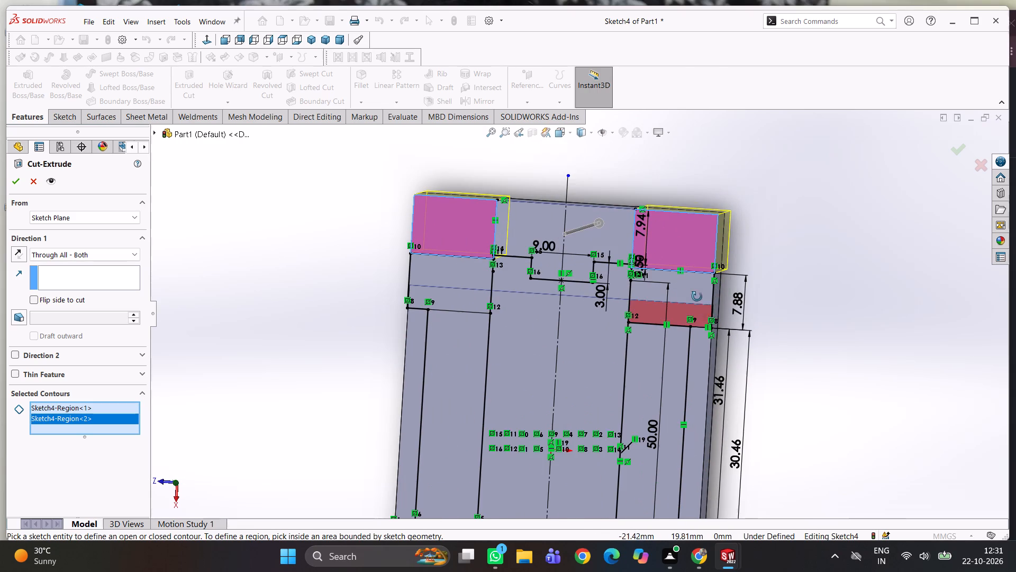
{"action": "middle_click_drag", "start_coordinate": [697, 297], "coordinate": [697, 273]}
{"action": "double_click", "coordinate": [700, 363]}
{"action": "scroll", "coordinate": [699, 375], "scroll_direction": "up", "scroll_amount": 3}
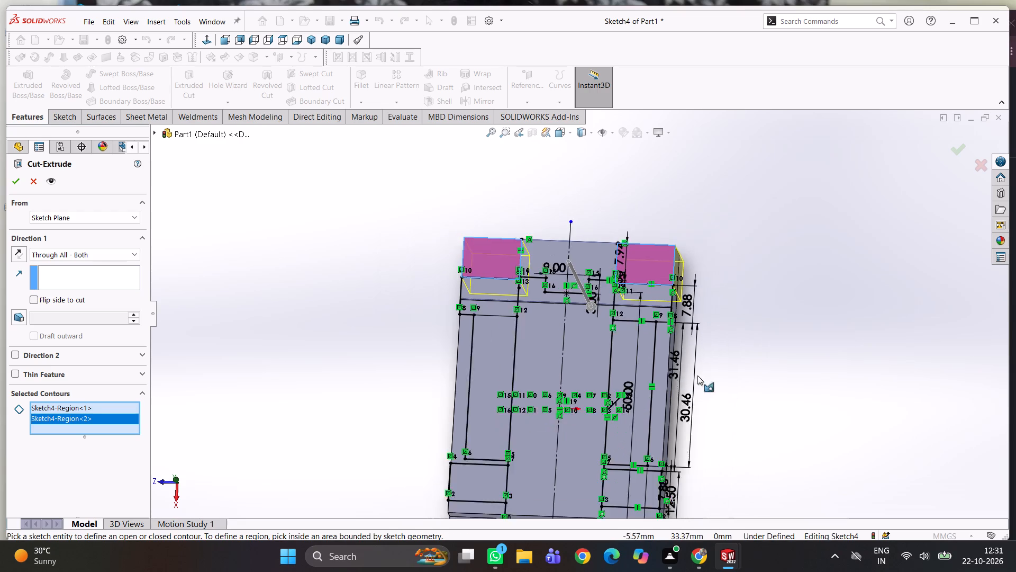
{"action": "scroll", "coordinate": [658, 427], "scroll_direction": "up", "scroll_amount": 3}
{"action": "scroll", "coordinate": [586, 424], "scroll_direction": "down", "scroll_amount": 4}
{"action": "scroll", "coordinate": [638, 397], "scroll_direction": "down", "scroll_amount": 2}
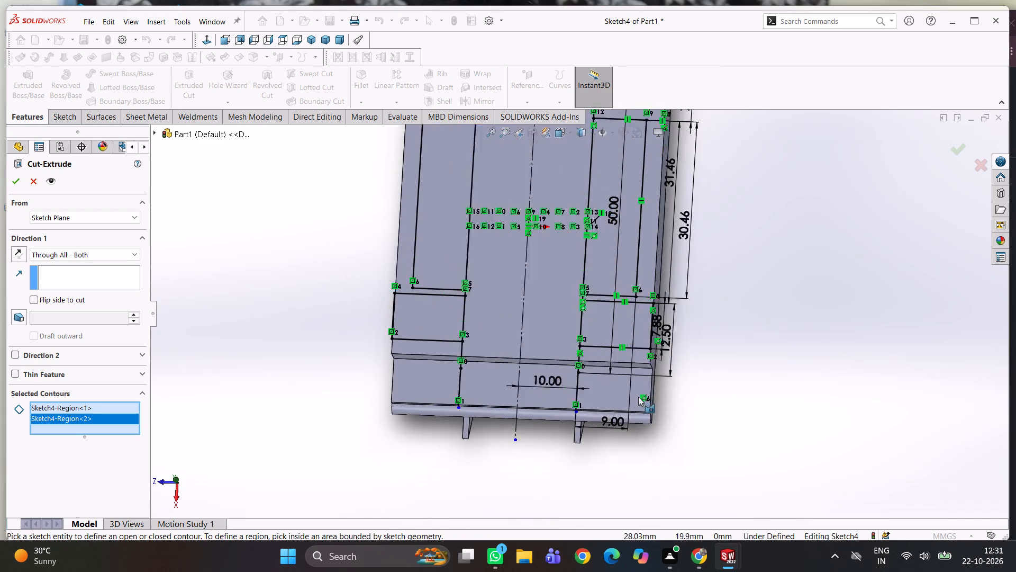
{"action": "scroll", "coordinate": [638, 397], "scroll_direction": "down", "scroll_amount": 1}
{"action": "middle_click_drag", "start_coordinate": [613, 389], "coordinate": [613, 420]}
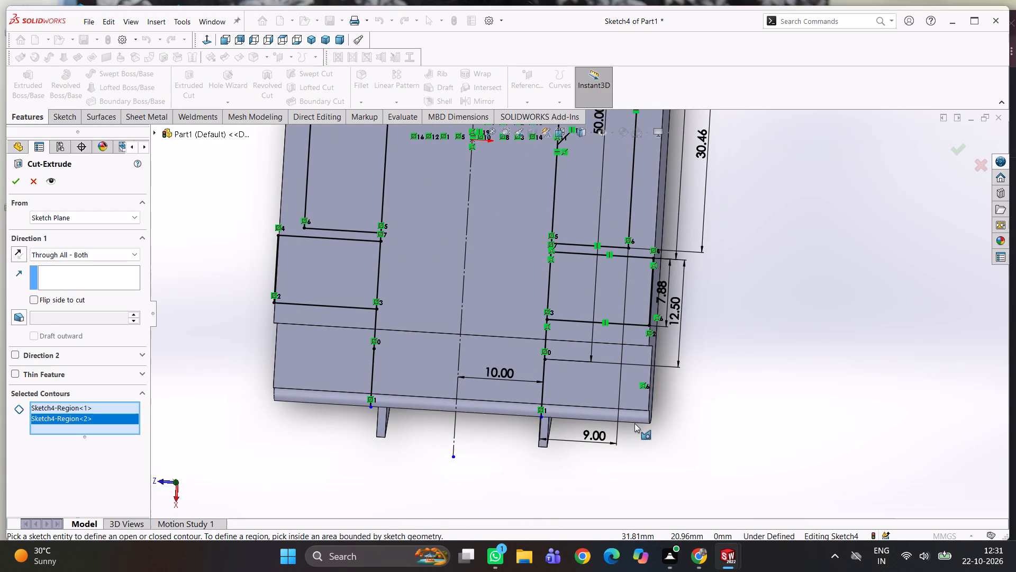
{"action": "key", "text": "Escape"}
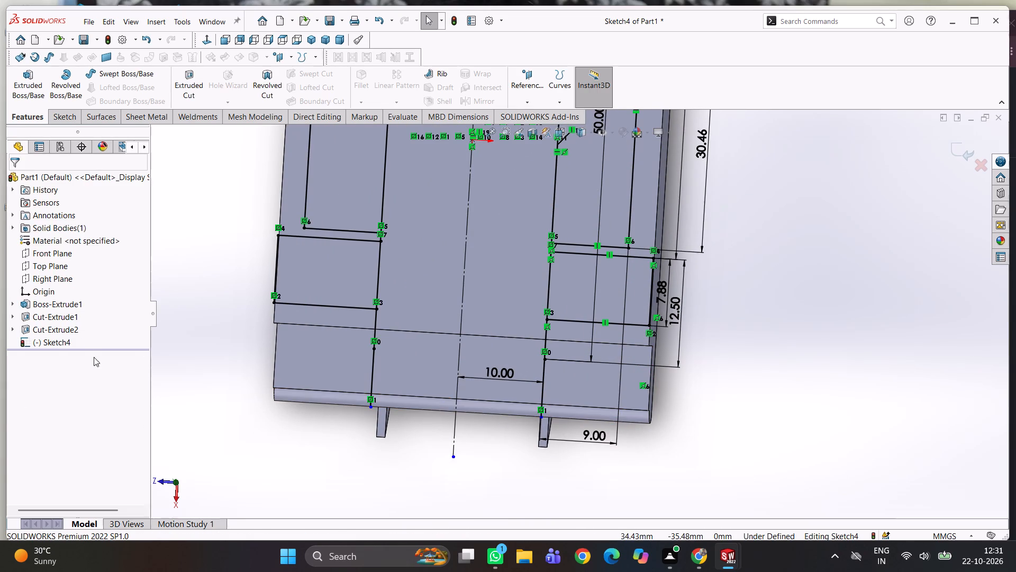
Sketch two lines along the body's left and upper edges, about 12 mm and 8.4 mm long, closing the upper left corner region.
{"action": "left_click", "coordinate": [69, 348]}
{"action": "left_click", "coordinate": [96, 327]}
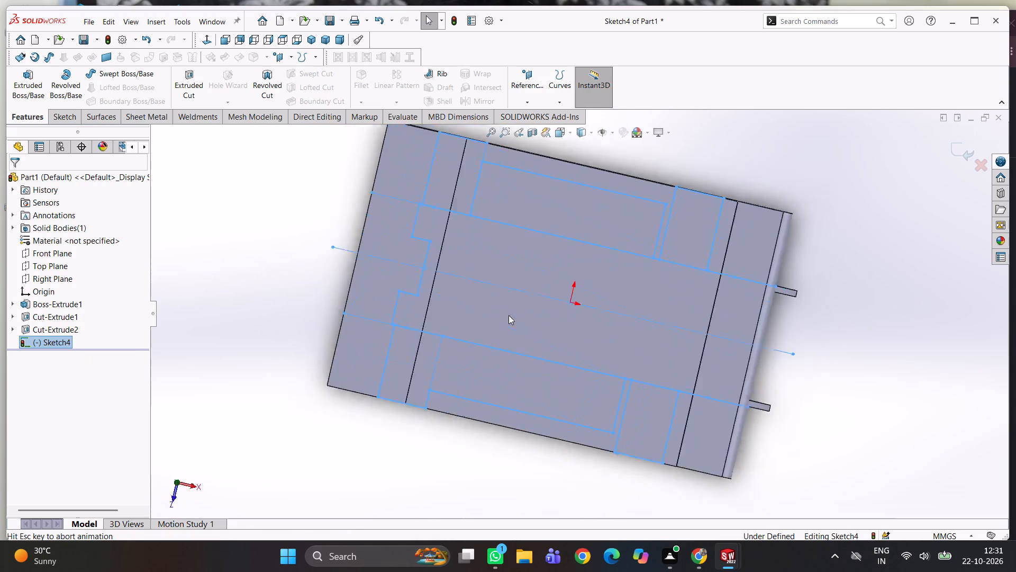
{"action": "left_click", "coordinate": [271, 263]}
{"action": "right_click_drag", "start_coordinate": [299, 216], "coordinate": [197, 217]}
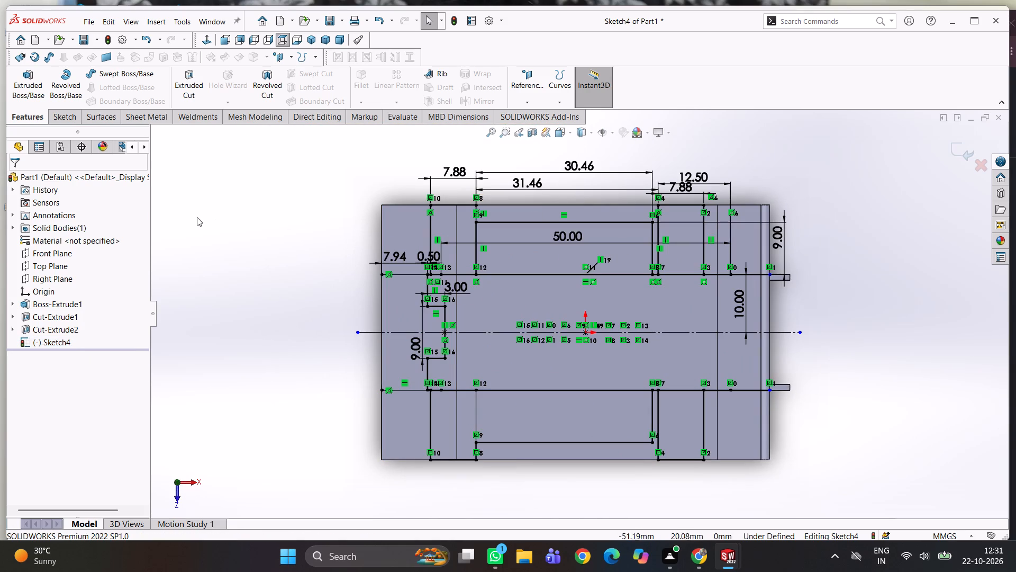
{"action": "left_click", "coordinate": [383, 275]}
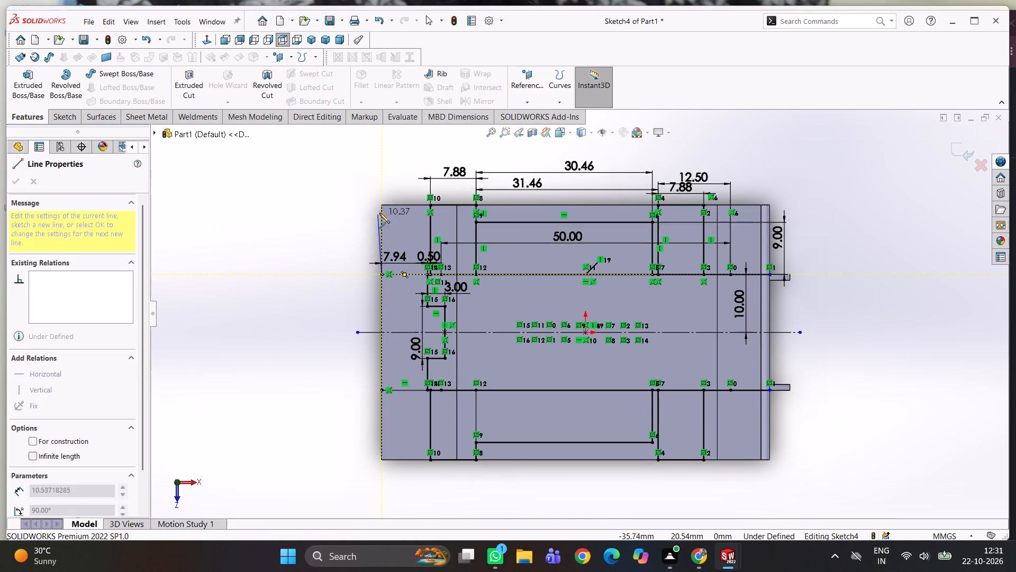
{"action": "left_click", "coordinate": [380, 204]}
{"action": "left_click", "coordinate": [430, 205]}
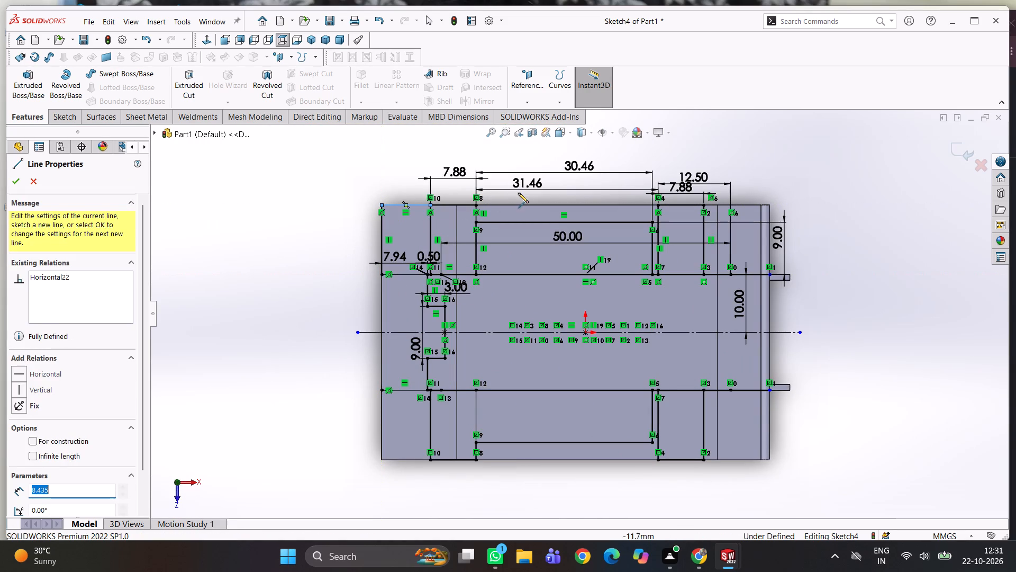
{"action": "key", "text": "Escape"}
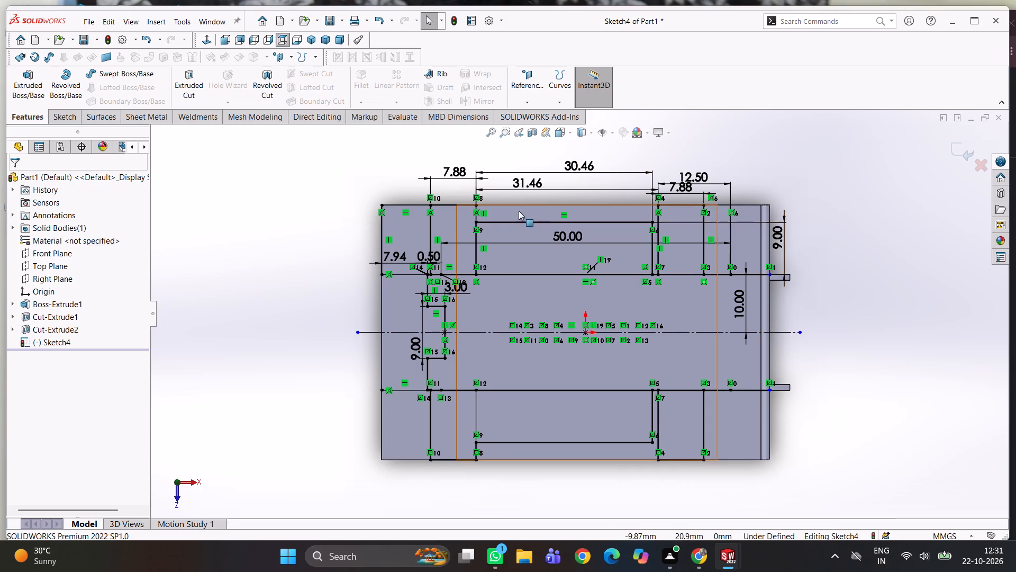
Sketch a horizontal line about 31.5 mm long on the body's upper edge, bridging the gap between the two outer rectangles.
{"action": "right_click_drag", "start_coordinate": [755, 147], "coordinate": [576, 157]}
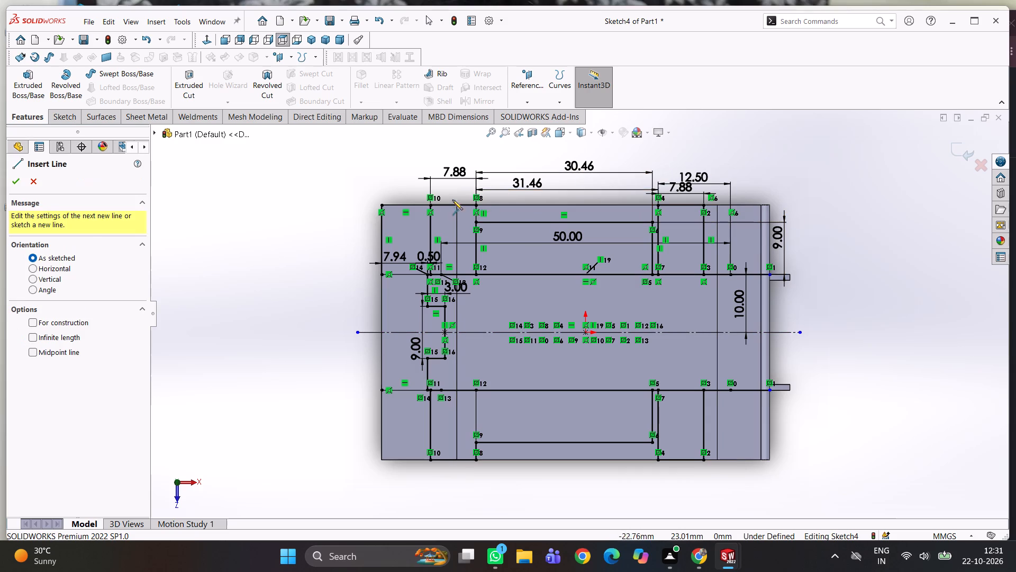
{"action": "left_click", "coordinate": [476, 203]}
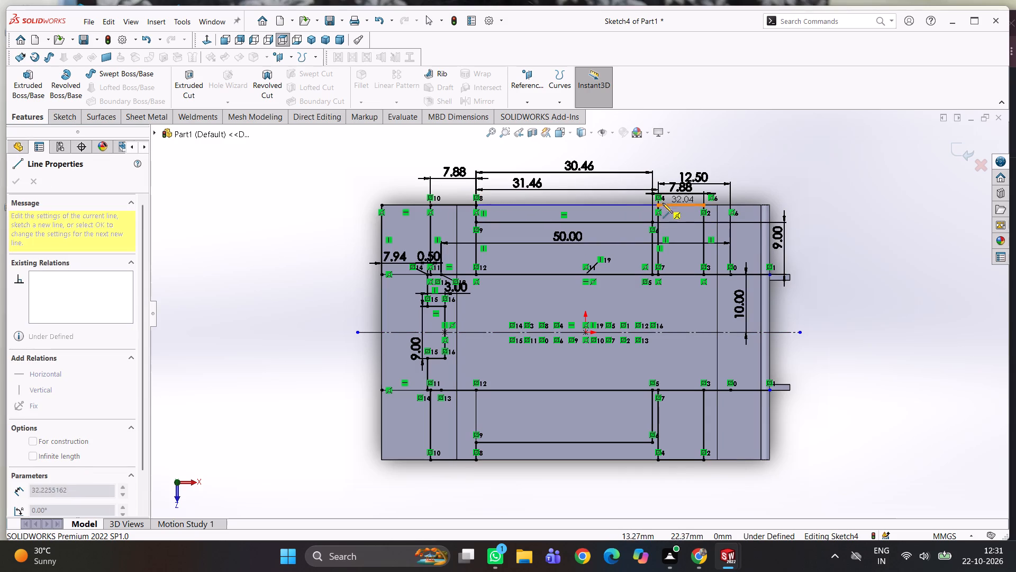
{"action": "left_click", "coordinate": [661, 205]}
{"action": "key", "text": "Escape"}
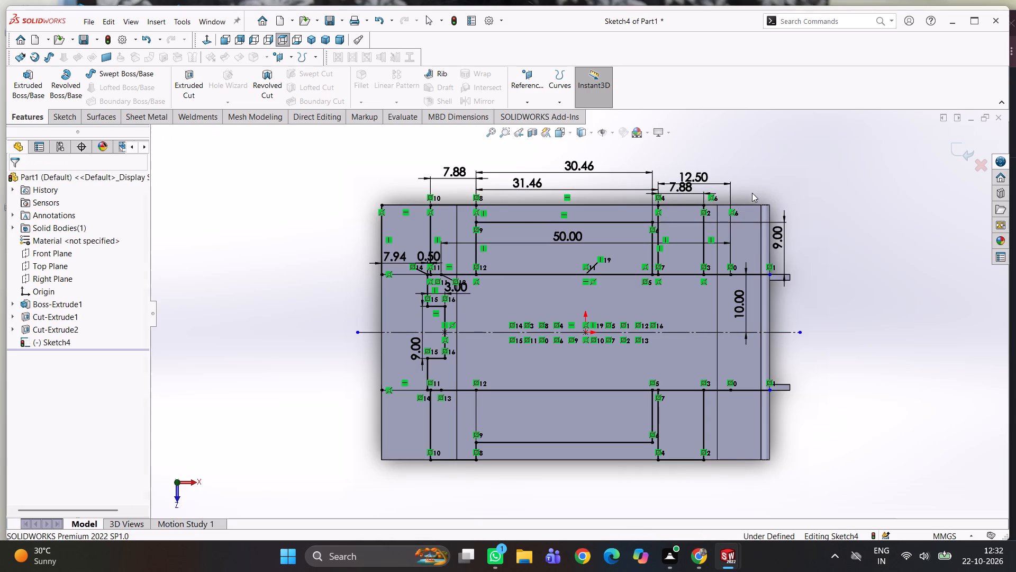
Sketch two lines along the body's upper and right edges, about 11.4 mm and 12 mm long, closing the upper right corner region.
{"action": "right_click_drag", "start_coordinate": [829, 164], "coordinate": [740, 164]}
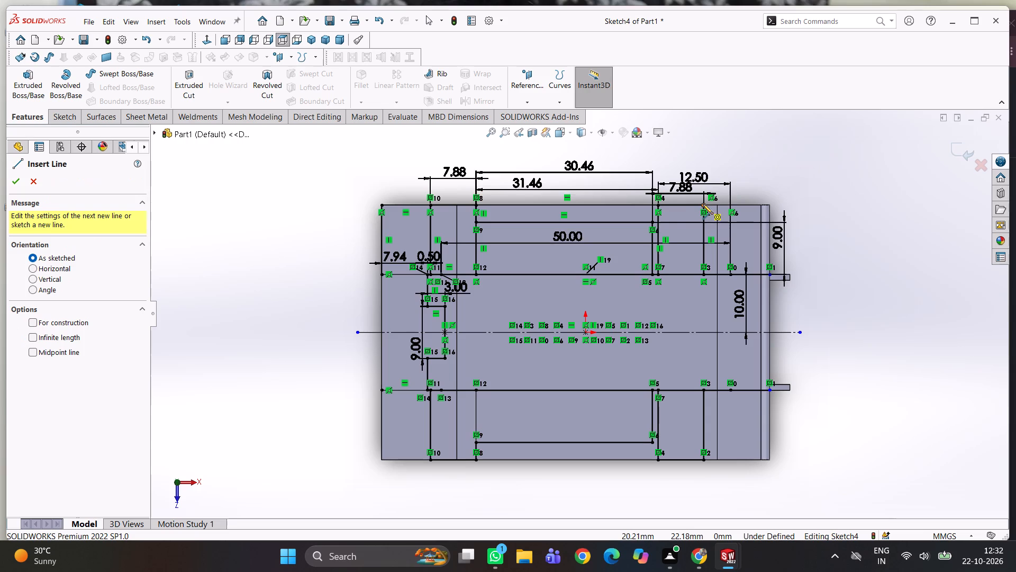
{"action": "left_click", "coordinate": [703, 204]}
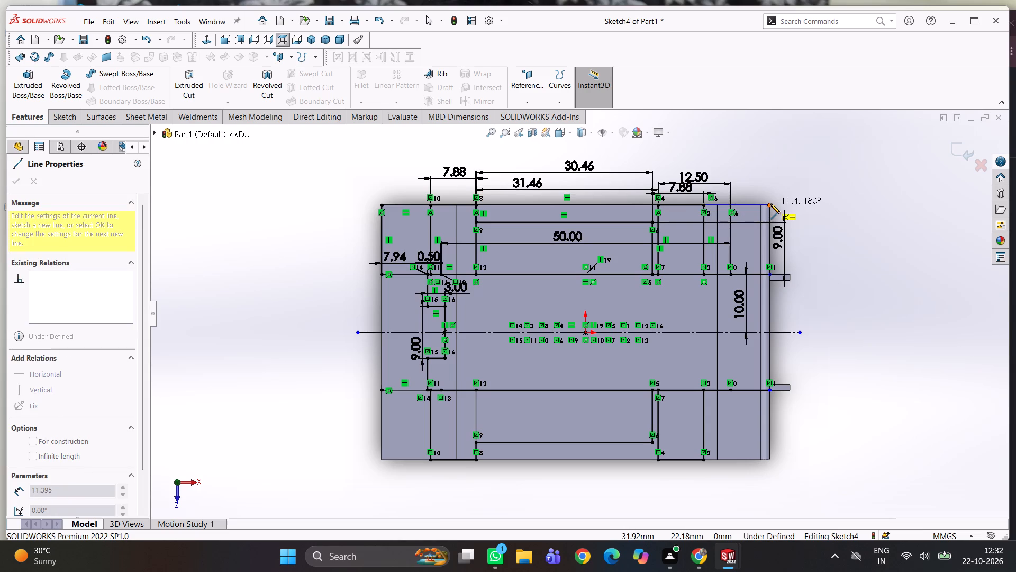
{"action": "left_click", "coordinate": [770, 204]}
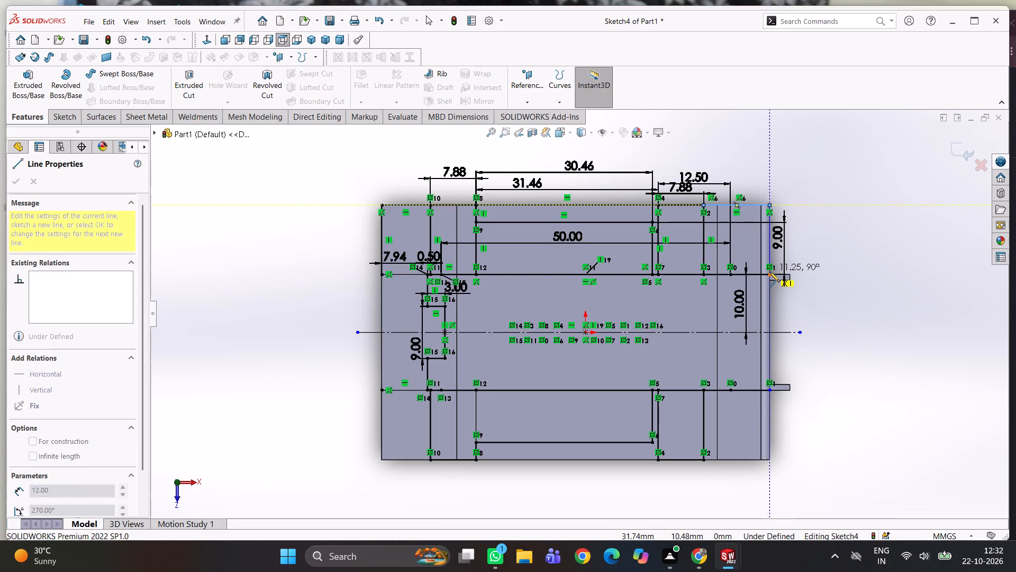
{"action": "left_click", "coordinate": [769, 272]}
{"action": "key", "text": "Escape"}
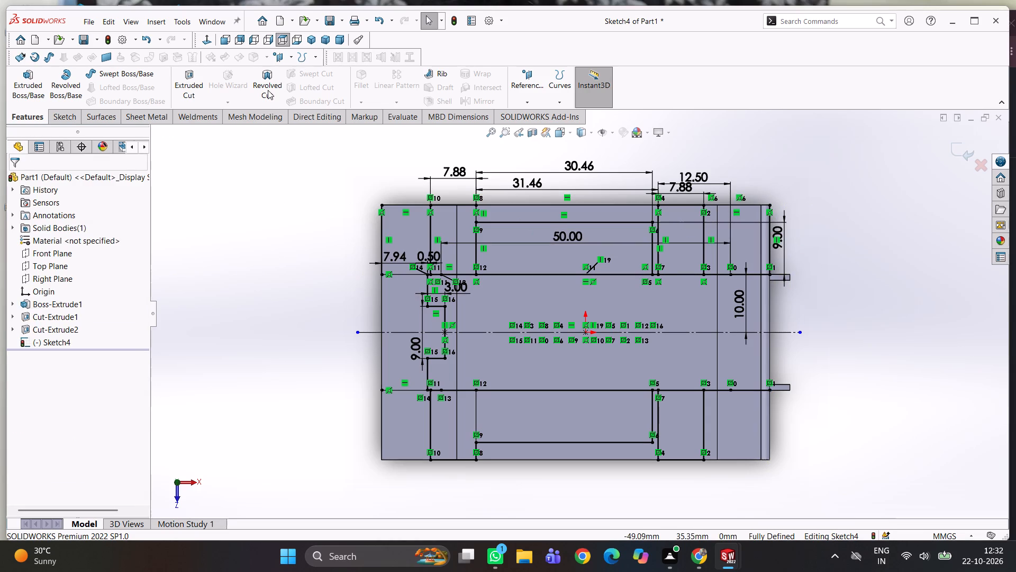
Mirror the five new edge lines about the horizontal centerline with Copy enabled.
{"action": "left_click", "coordinate": [65, 118]}
{"action": "left_click", "coordinate": [372, 75]}
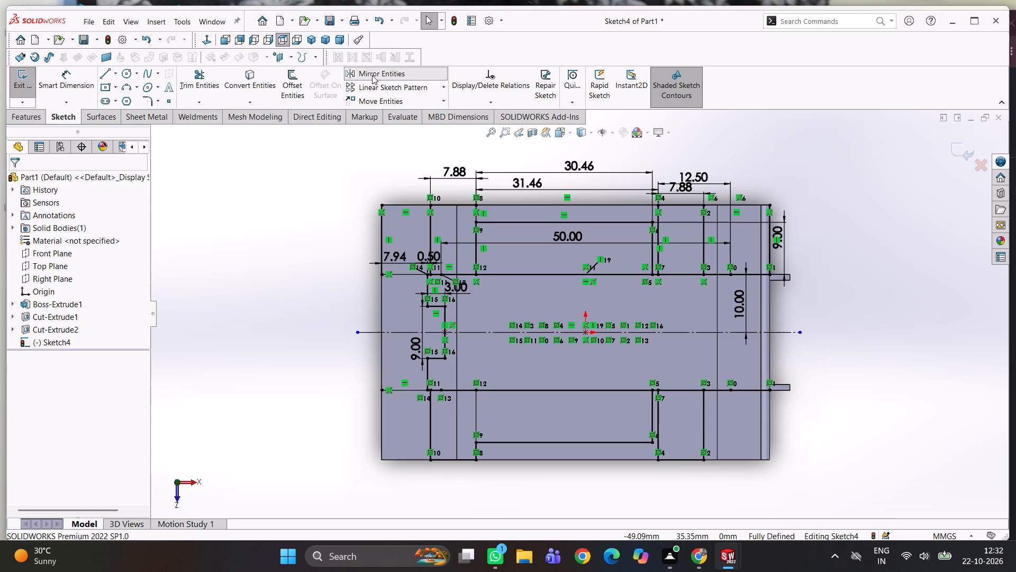
{"action": "left_click", "coordinate": [113, 338]}
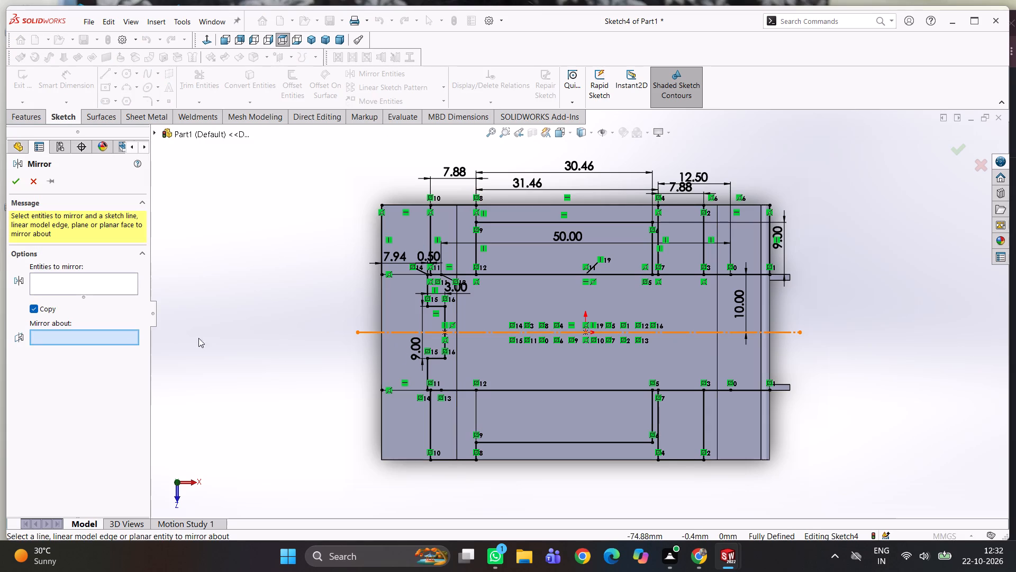
{"action": "left_click", "coordinate": [403, 332]}
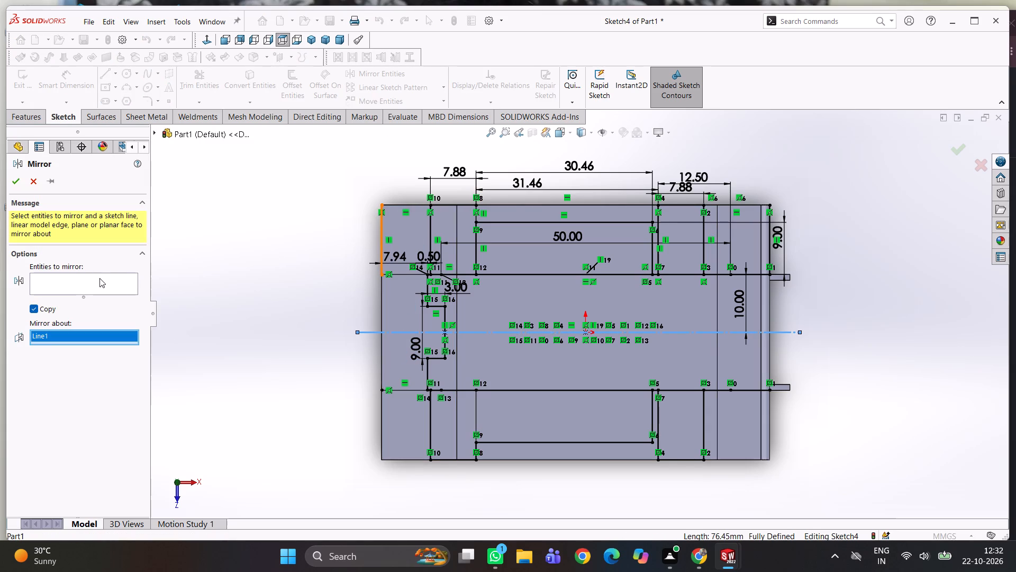
{"action": "left_click", "coordinate": [94, 278]}
{"action": "left_click", "coordinate": [384, 247]}
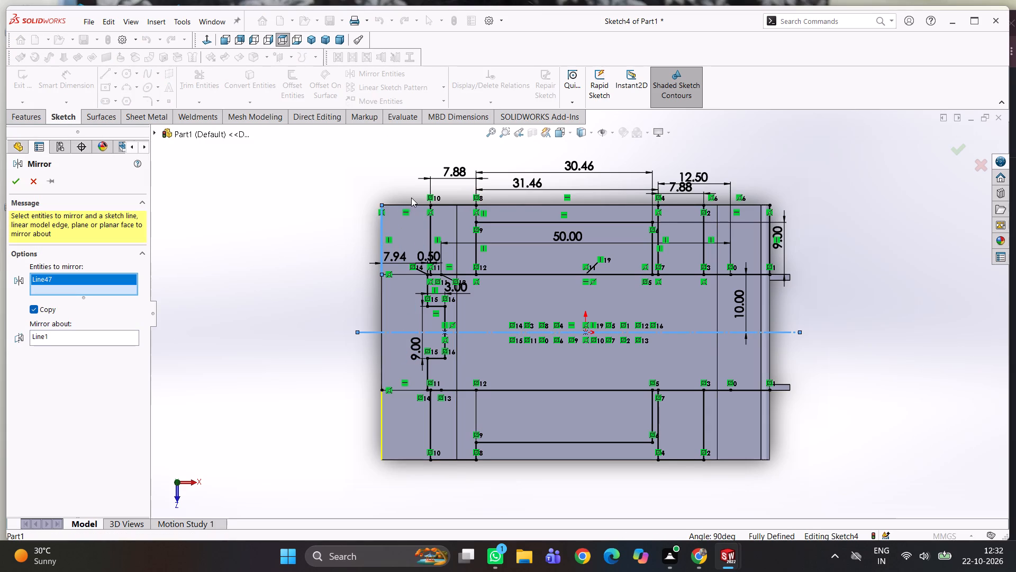
{"action": "left_click", "coordinate": [410, 204]}
{"action": "left_click", "coordinate": [512, 203]}
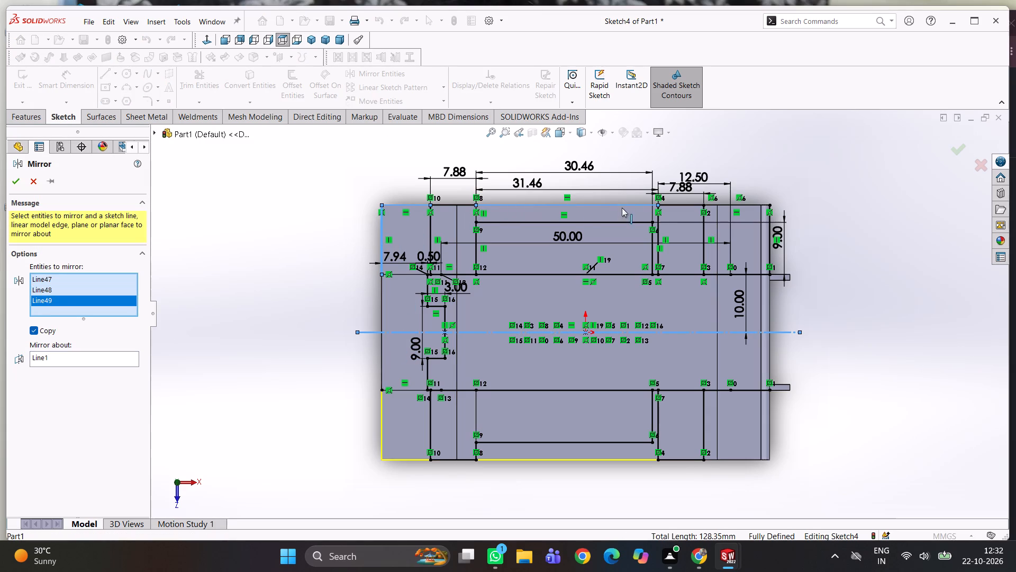
{"action": "left_click", "coordinate": [733, 204]}
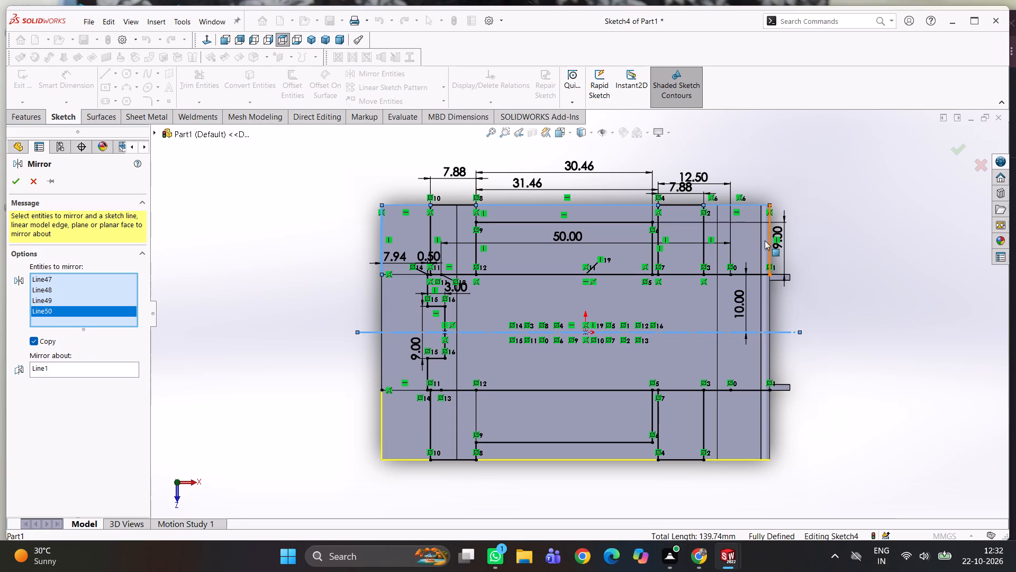
{"action": "left_click", "coordinate": [770, 239]}
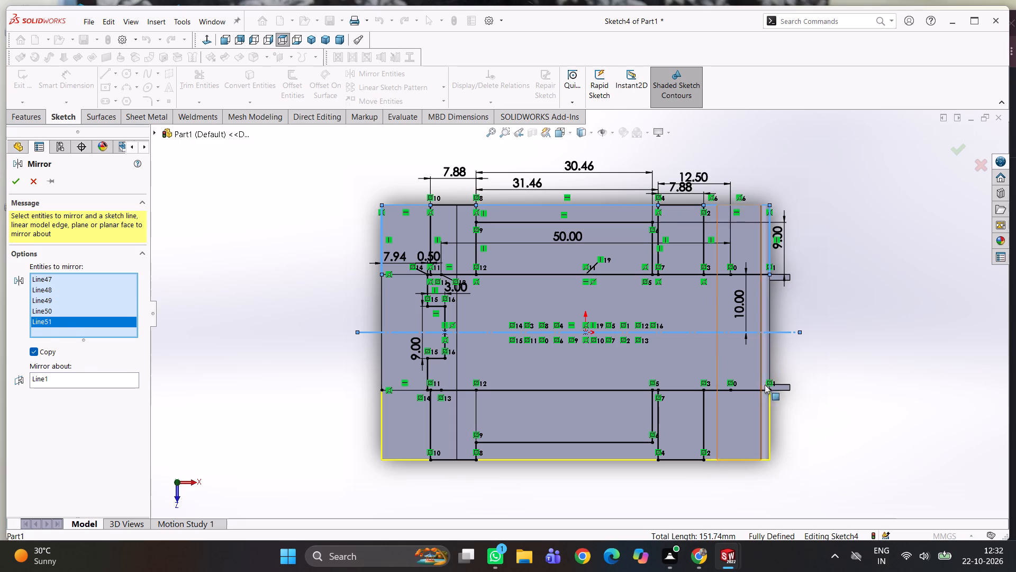
{"action": "left_click", "coordinate": [959, 153]}
Extrude-cut the four corner regions and the two long side regions between the rectangles, using Through All - Both.
{"action": "left_click", "coordinate": [30, 113]}
{"action": "left_click", "coordinate": [192, 88]}
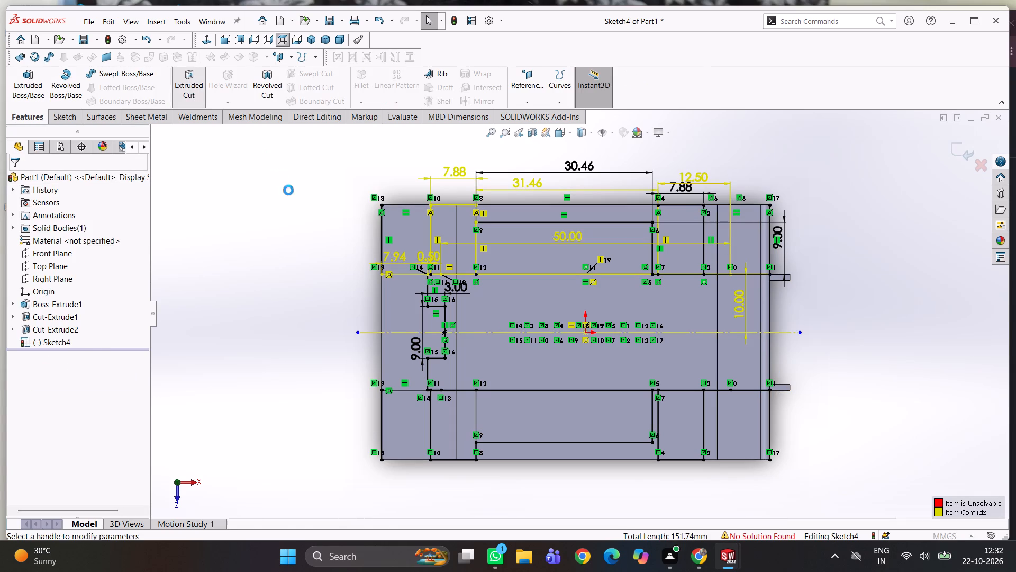
{"action": "middle_click_drag", "start_coordinate": [241, 310], "coordinate": [238, 288]}
{"action": "left_click", "coordinate": [406, 228]}
{"action": "left_click", "coordinate": [392, 429]}
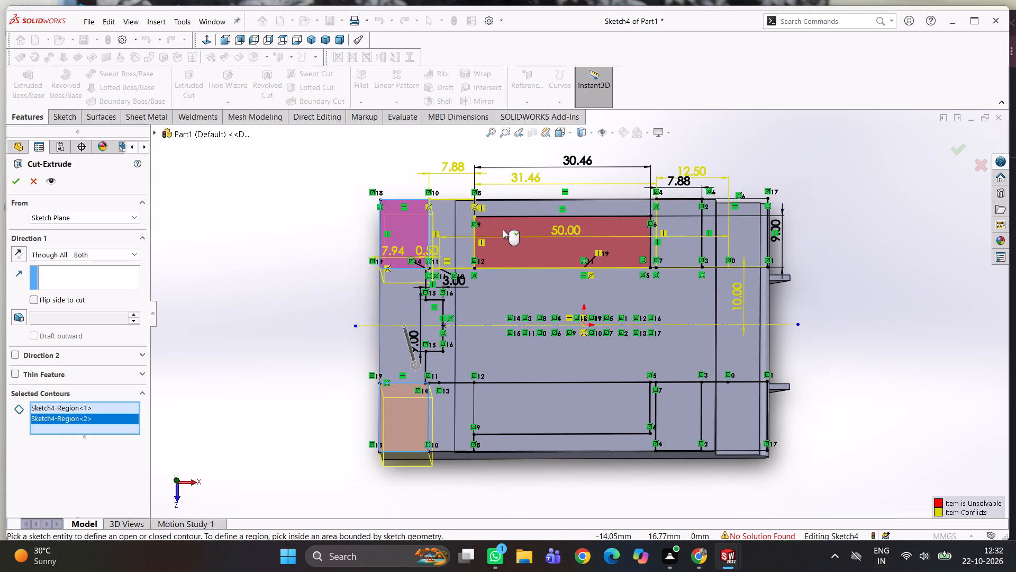
{"action": "left_click", "coordinate": [536, 208]}
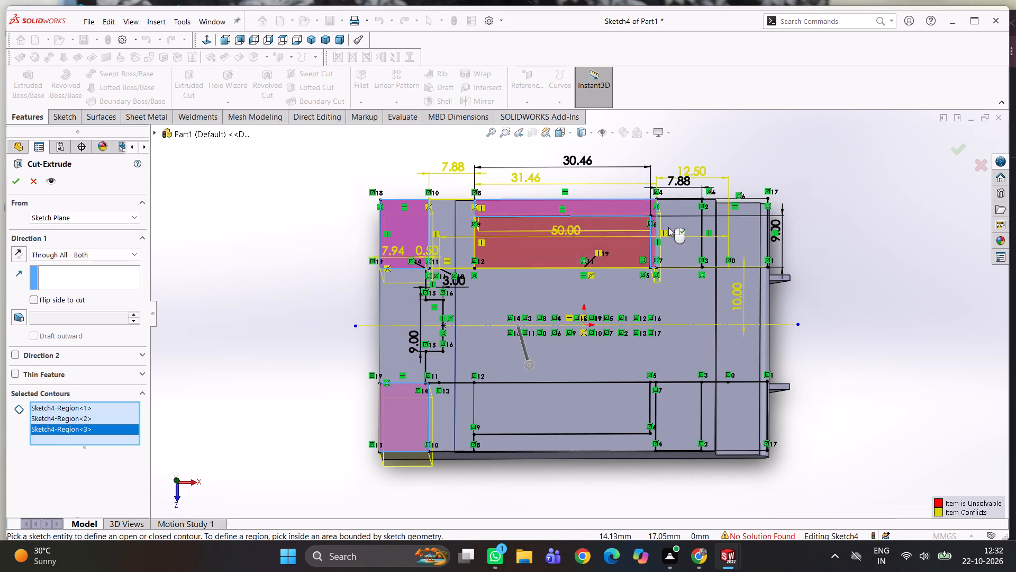
{"action": "left_click", "coordinate": [750, 226]}
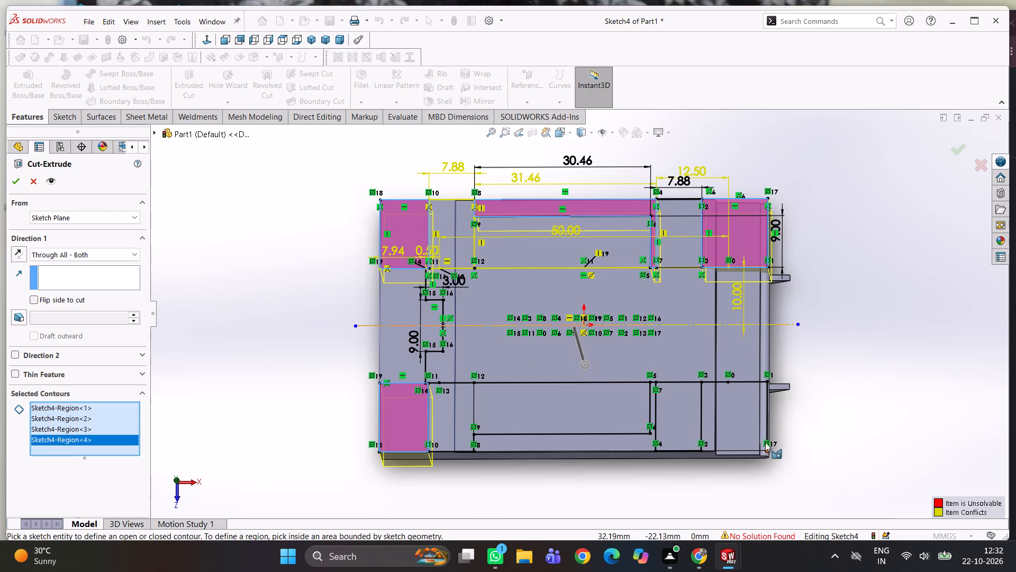
{"action": "left_click", "coordinate": [755, 432]}
{"action": "left_click", "coordinate": [621, 442]}
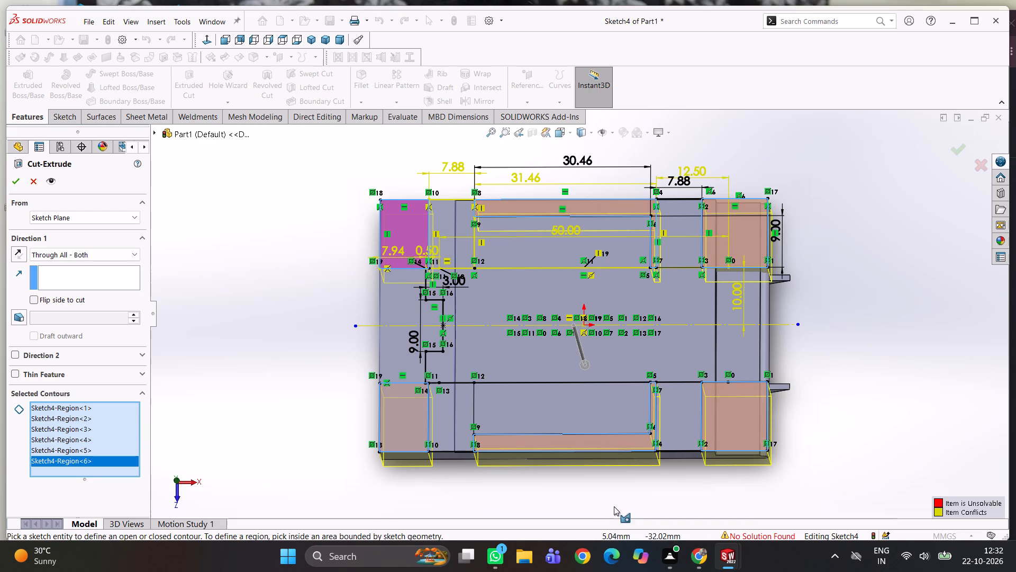
{"action": "middle_click_drag", "start_coordinate": [614, 493], "coordinate": [620, 495]}
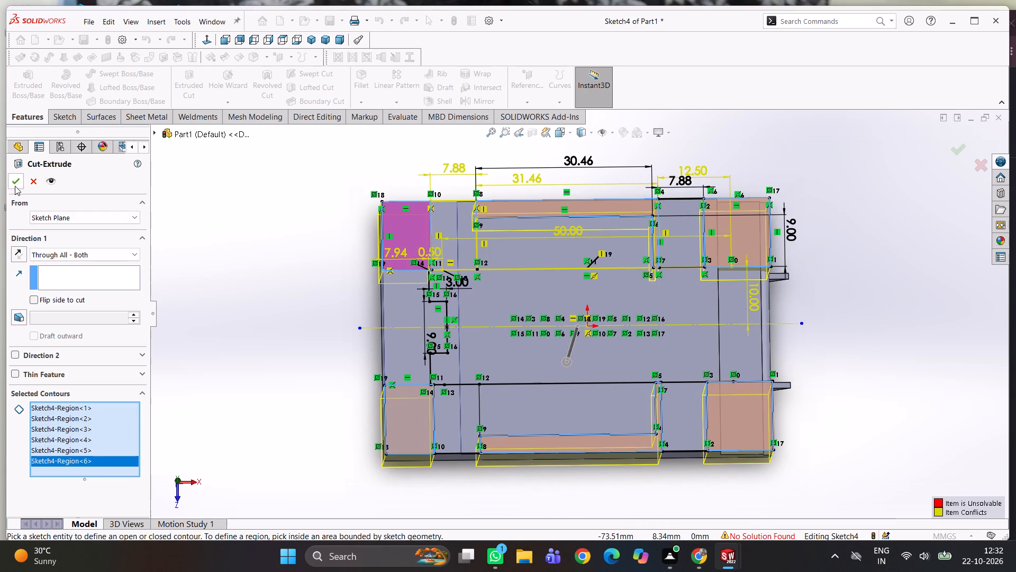
{"action": "left_click", "coordinate": [15, 186]}
{"action": "left_click", "coordinate": [228, 248]}
Examine the cut car body from above, below and the sides, including the side recesses and corner cutouts.
{"action": "middle_click_drag", "start_coordinate": [252, 259], "coordinate": [251, 261]}
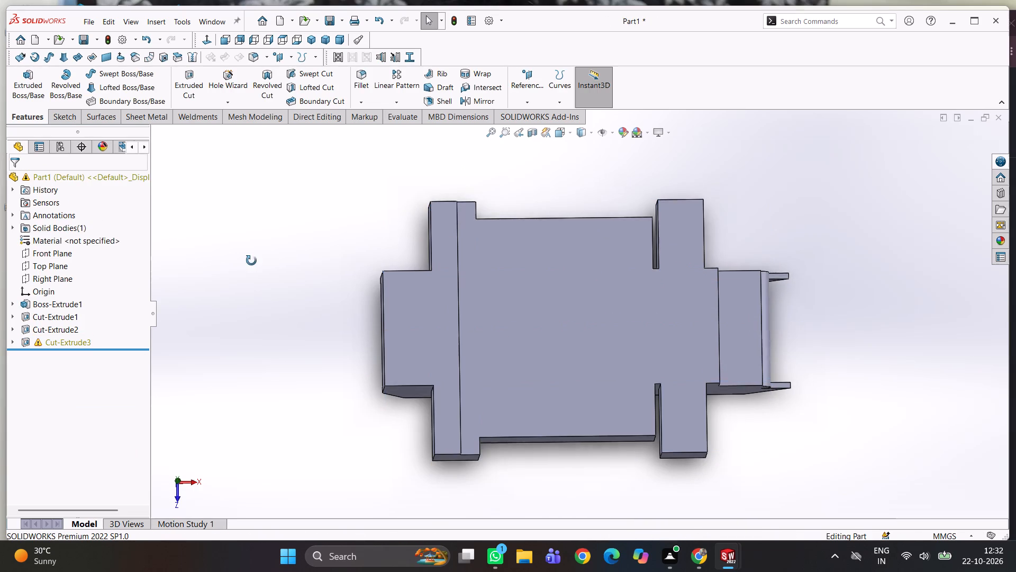
{"action": "middle_click_drag", "start_coordinate": [251, 261], "coordinate": [248, 216]}
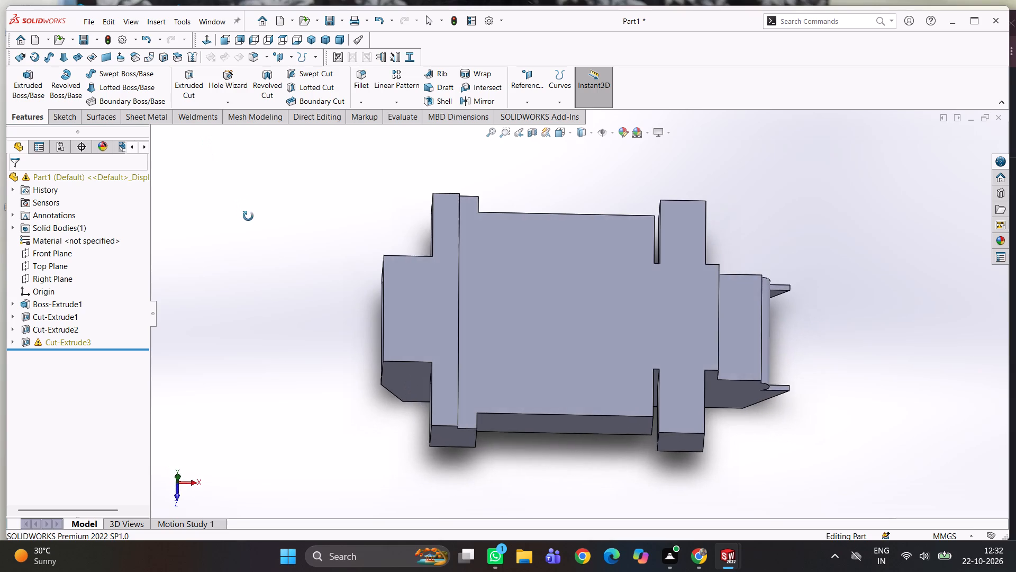
{"action": "middle_click_drag", "start_coordinate": [248, 216], "coordinate": [248, 242]}
{"action": "scroll", "coordinate": [566, 362], "scroll_direction": "up", "scroll_amount": 3}
{"action": "middle_click_drag", "start_coordinate": [573, 363], "coordinate": [569, 348]}
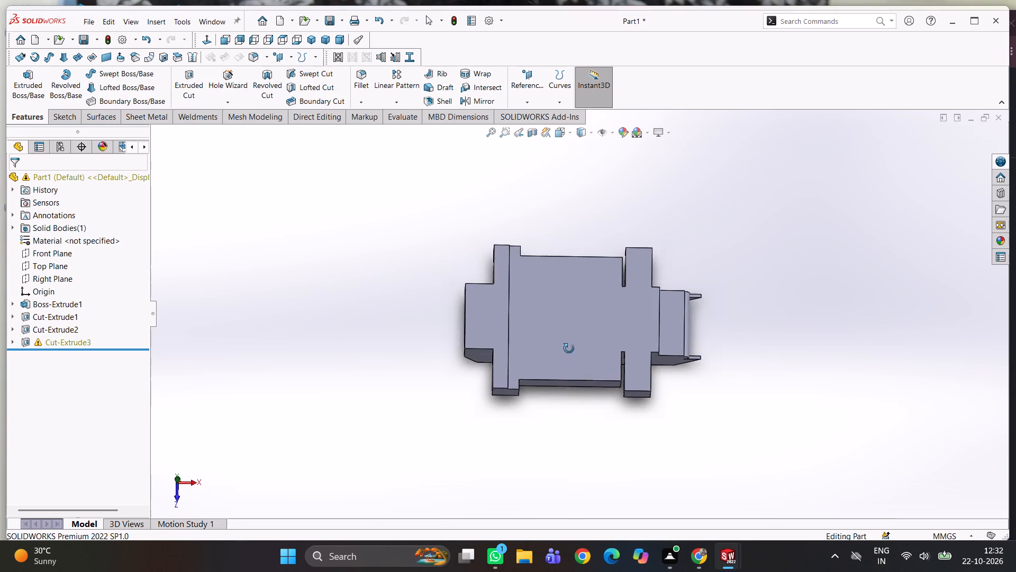
{"action": "middle_click_drag", "start_coordinate": [569, 348], "coordinate": [575, 230]}
{"action": "scroll", "coordinate": [574, 374], "scroll_direction": "down", "scroll_amount": 2}
{"action": "middle_click_drag", "start_coordinate": [586, 376], "coordinate": [620, 284]}
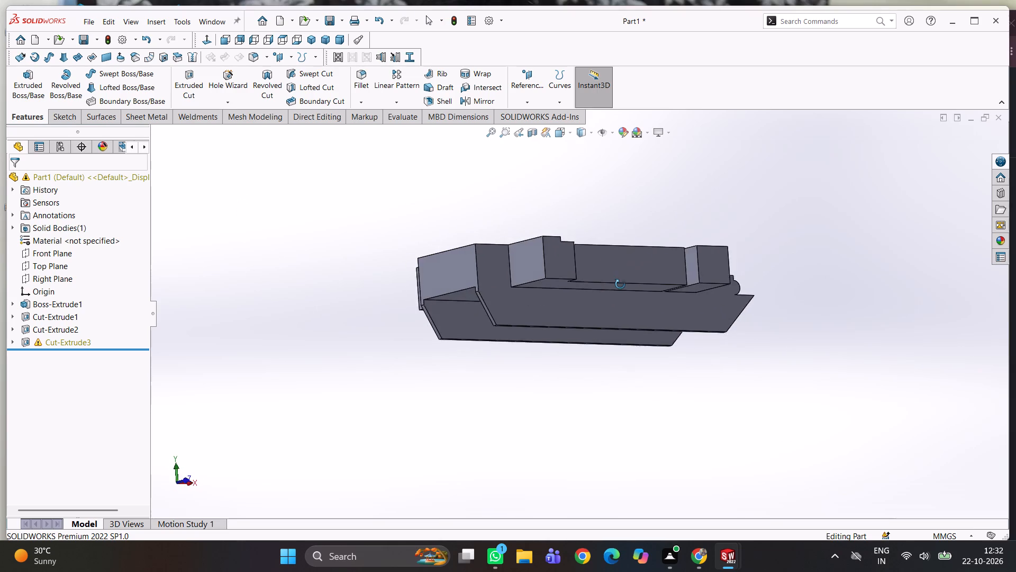
{"action": "middle_click_drag", "start_coordinate": [620, 284], "coordinate": [637, 296]}
{"action": "scroll", "coordinate": [652, 323], "scroll_direction": "down", "scroll_amount": 1}
{"action": "middle_click_drag", "start_coordinate": [650, 323], "coordinate": [607, 346]}
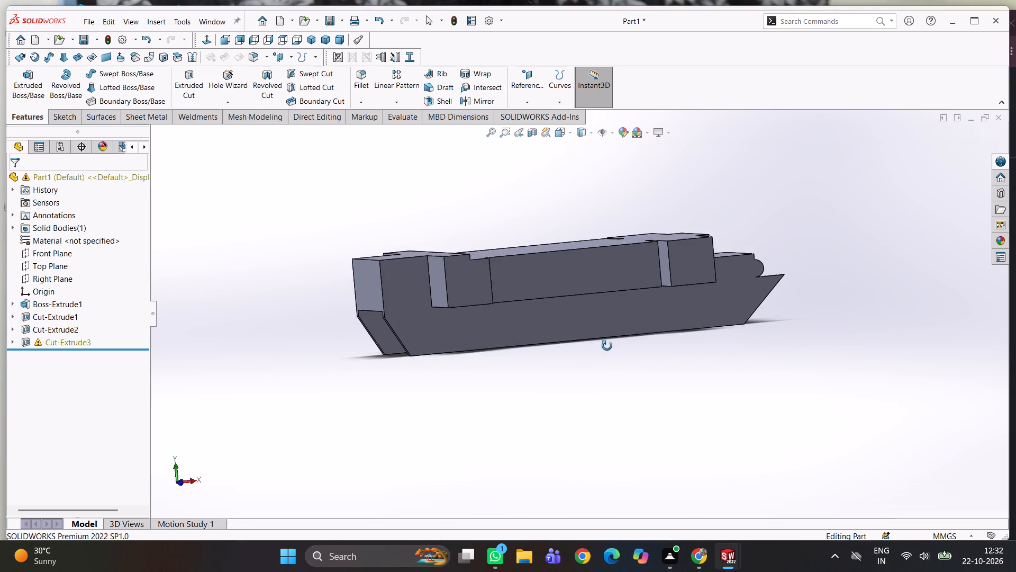
{"action": "middle_click_drag", "start_coordinate": [607, 346], "coordinate": [604, 350]}
{"action": "scroll", "coordinate": [610, 332], "scroll_direction": "down", "scroll_amount": 1}
{"action": "middle_click_drag", "start_coordinate": [605, 333], "coordinate": [580, 356]}
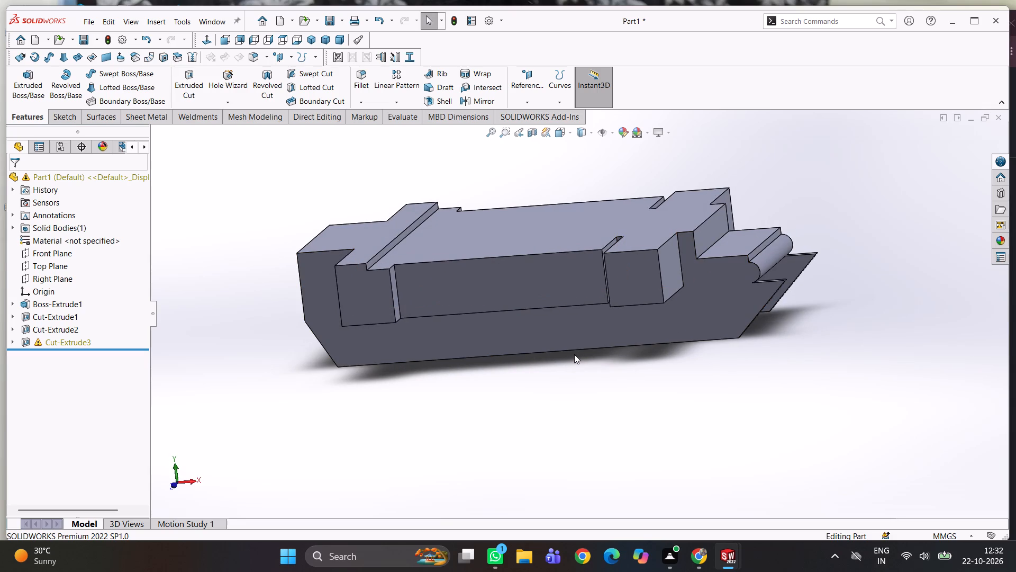
{"action": "middle_click_drag", "start_coordinate": [421, 314], "coordinate": [433, 350]}
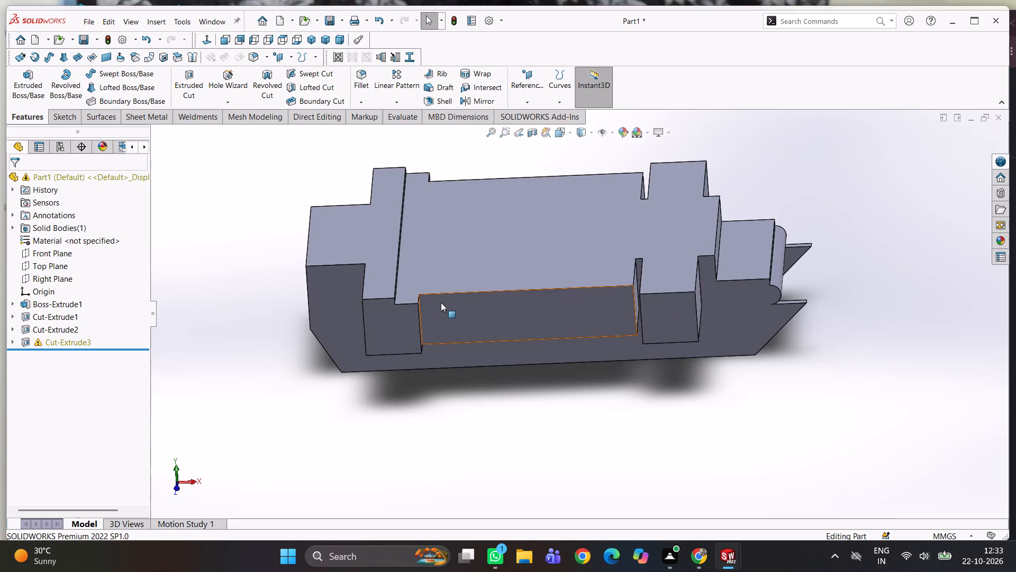
{"action": "scroll", "coordinate": [441, 302], "scroll_direction": "down", "scroll_amount": 2}
{"action": "middle_click_drag", "start_coordinate": [437, 303], "coordinate": [446, 395]}
{"action": "scroll", "coordinate": [439, 383], "scroll_direction": "up", "scroll_amount": 2}
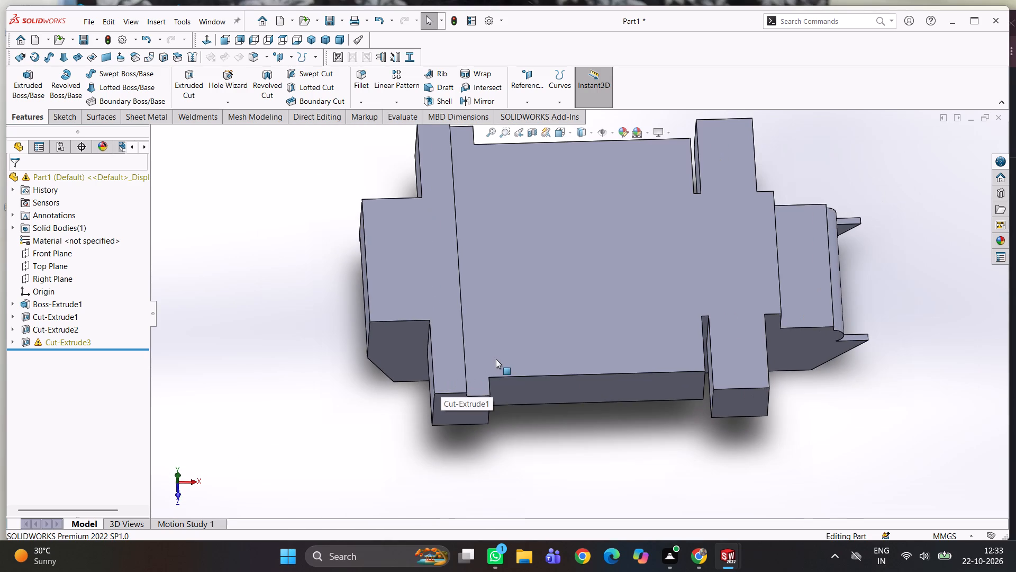
{"action": "scroll", "coordinate": [514, 345], "scroll_direction": "up", "scroll_amount": 2}
{"action": "middle_click_drag", "start_coordinate": [528, 342], "coordinate": [524, 342]}
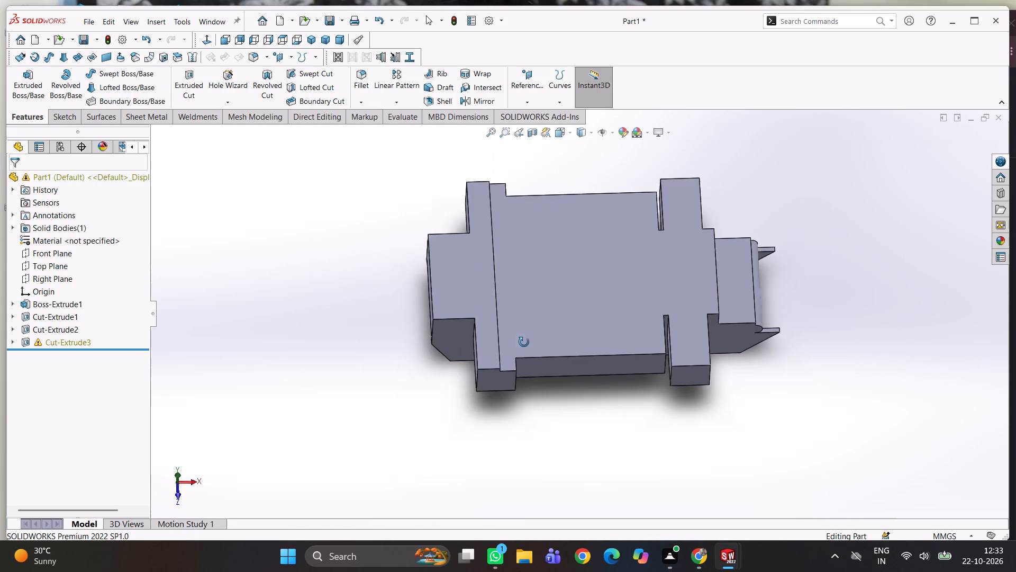
{"action": "middle_click_drag", "start_coordinate": [524, 342], "coordinate": [516, 187]}
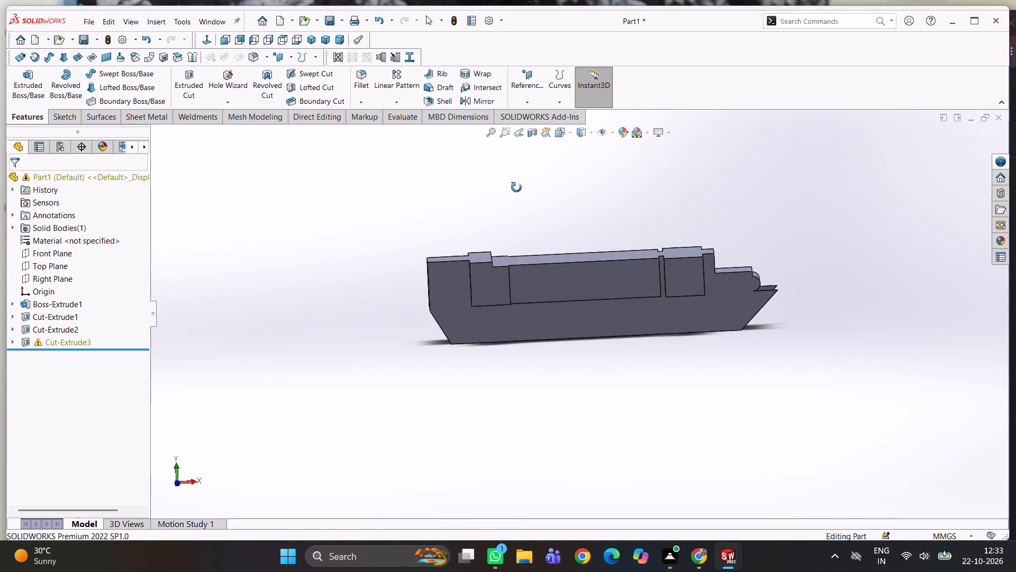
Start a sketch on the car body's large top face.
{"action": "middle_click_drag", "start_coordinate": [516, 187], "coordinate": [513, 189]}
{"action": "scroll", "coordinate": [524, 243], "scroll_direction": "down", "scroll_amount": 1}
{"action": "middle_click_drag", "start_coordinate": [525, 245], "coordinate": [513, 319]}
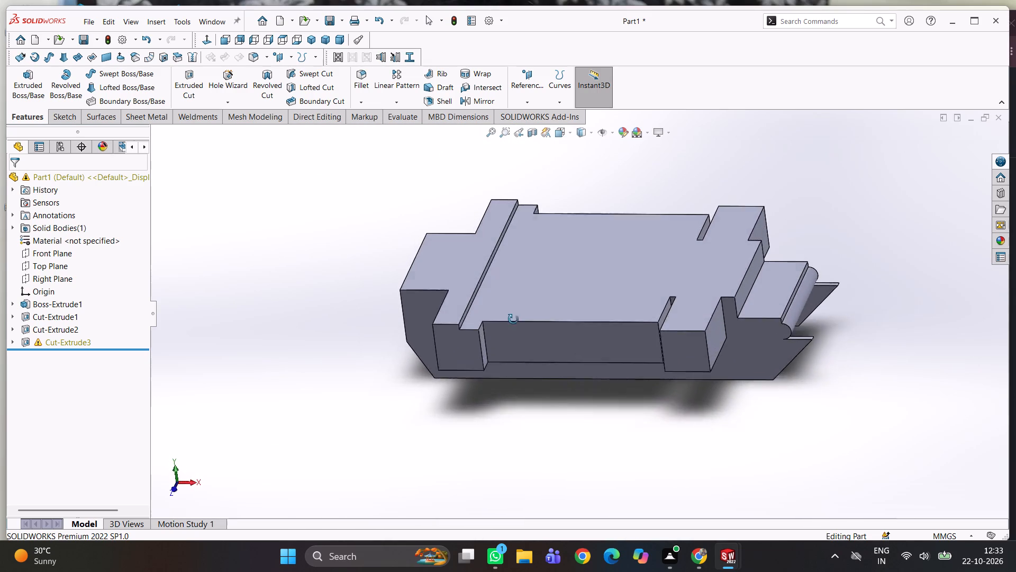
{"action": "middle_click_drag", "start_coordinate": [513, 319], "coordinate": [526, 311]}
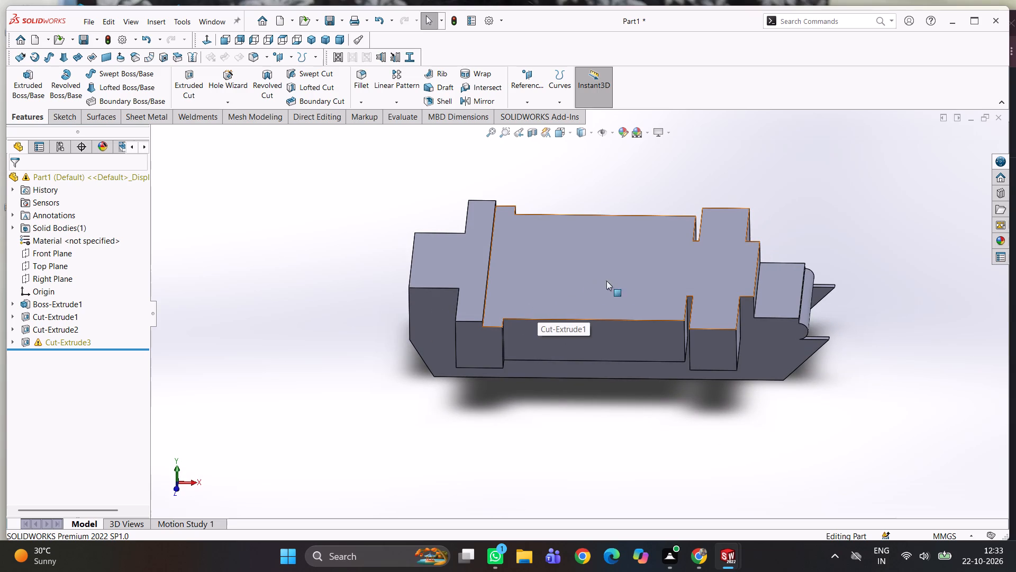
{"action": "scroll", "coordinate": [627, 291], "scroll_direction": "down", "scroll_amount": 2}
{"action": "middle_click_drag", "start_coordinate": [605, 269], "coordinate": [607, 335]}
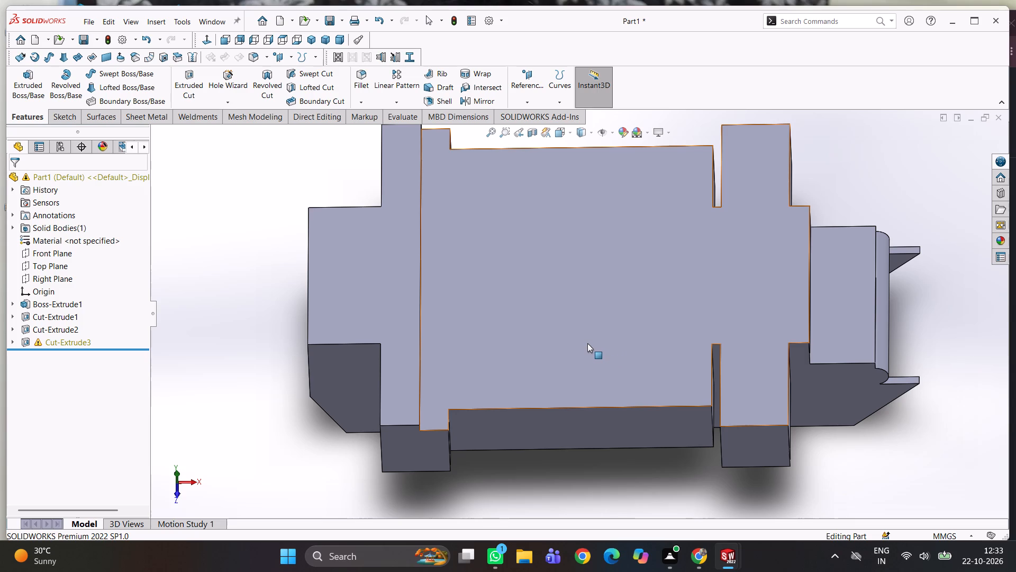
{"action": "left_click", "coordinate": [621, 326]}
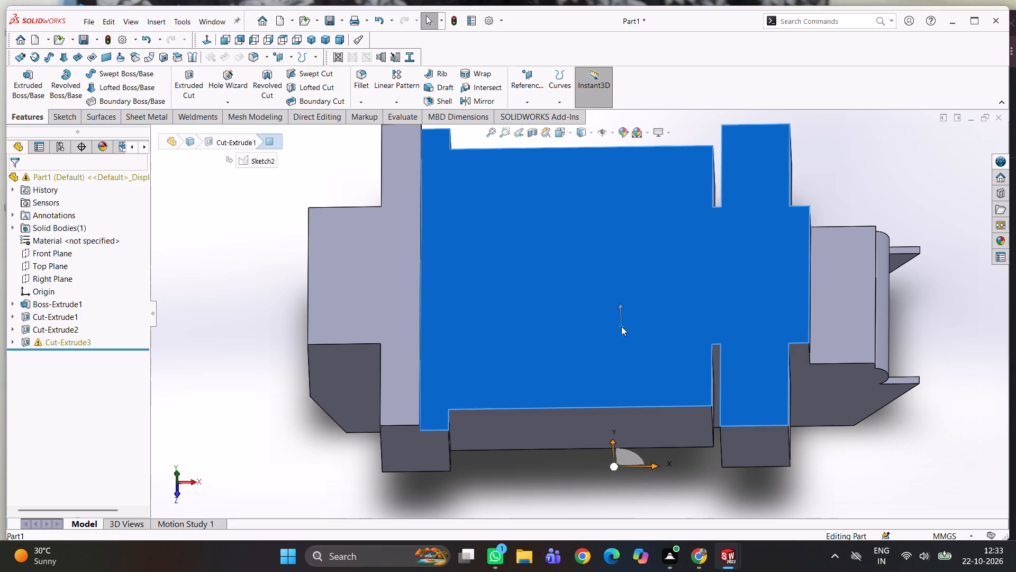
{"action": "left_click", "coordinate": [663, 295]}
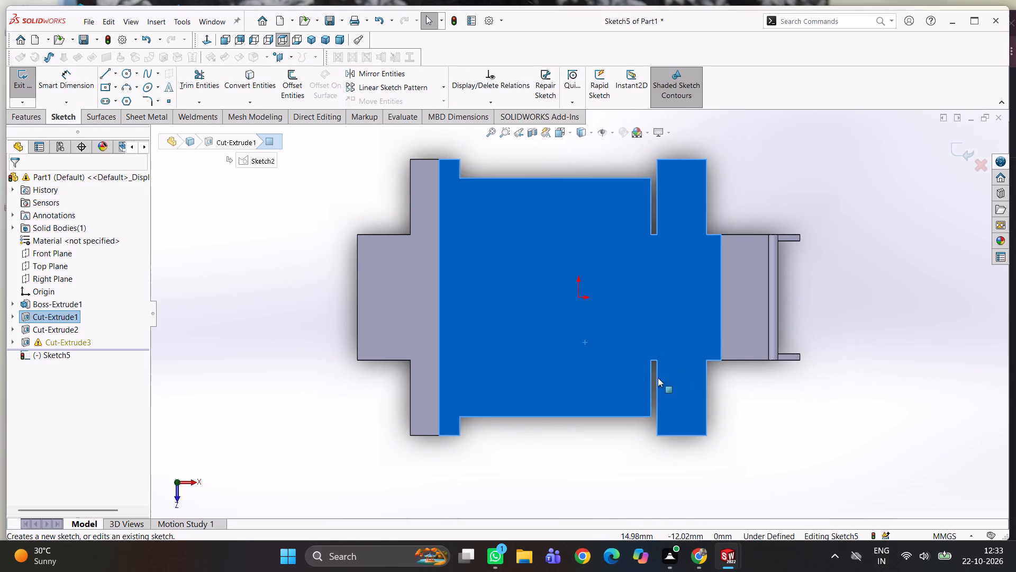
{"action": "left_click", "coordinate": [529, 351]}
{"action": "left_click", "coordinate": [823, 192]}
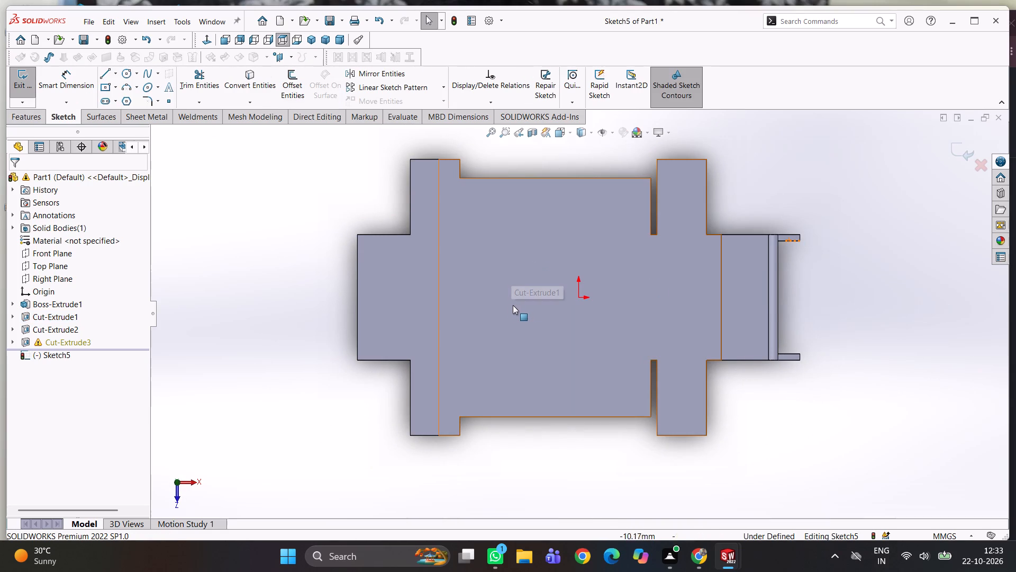
Examine the car body from below, from its ends and from above, including the side recesses.
{"action": "middle_click_drag", "start_coordinate": [506, 307], "coordinate": [523, 163]}
{"action": "scroll", "coordinate": [585, 301], "scroll_direction": "down", "scroll_amount": 2}
{"action": "middle_click_drag", "start_coordinate": [583, 302], "coordinate": [544, 230]}
{"action": "middle_click_drag", "start_coordinate": [556, 315], "coordinate": [596, 318]}
{"action": "scroll", "coordinate": [547, 328], "scroll_direction": "up", "scroll_amount": 3}
{"action": "middle_click_drag", "start_coordinate": [552, 333], "coordinate": [619, 305]}
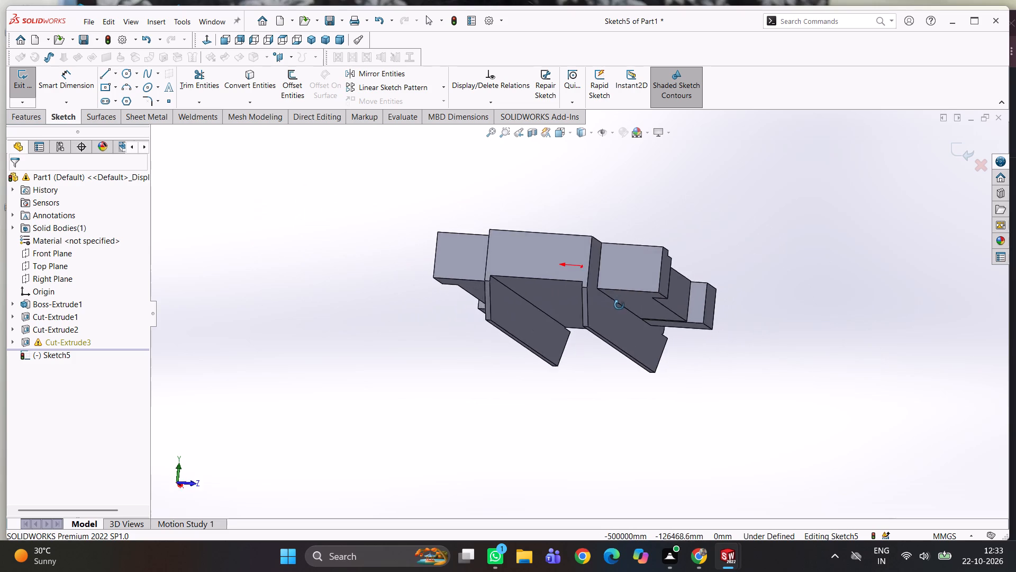
{"action": "middle_click_drag", "start_coordinate": [619, 305], "coordinate": [586, 432]}
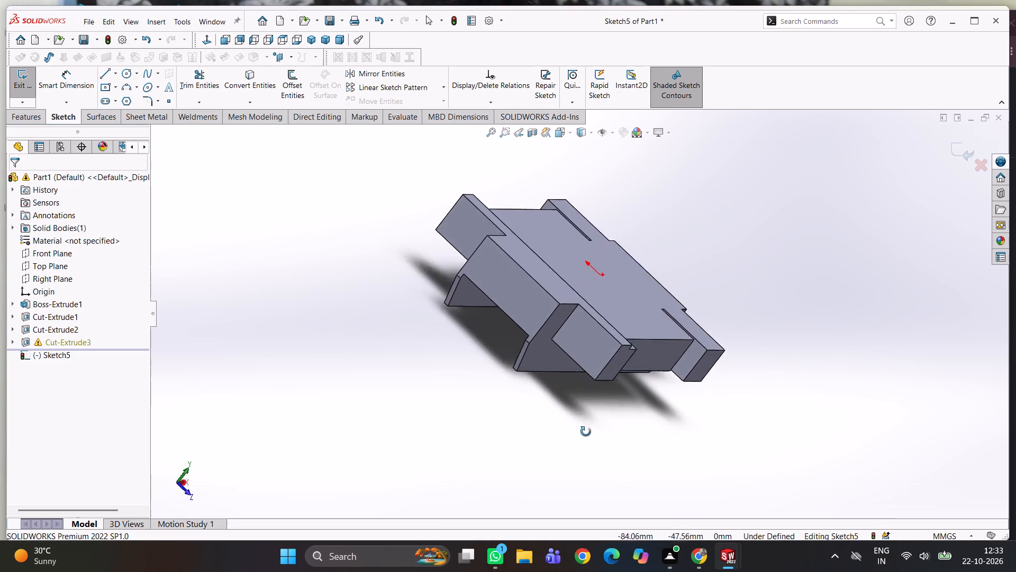
{"action": "middle_click_drag", "start_coordinate": [586, 432], "coordinate": [482, 400]}
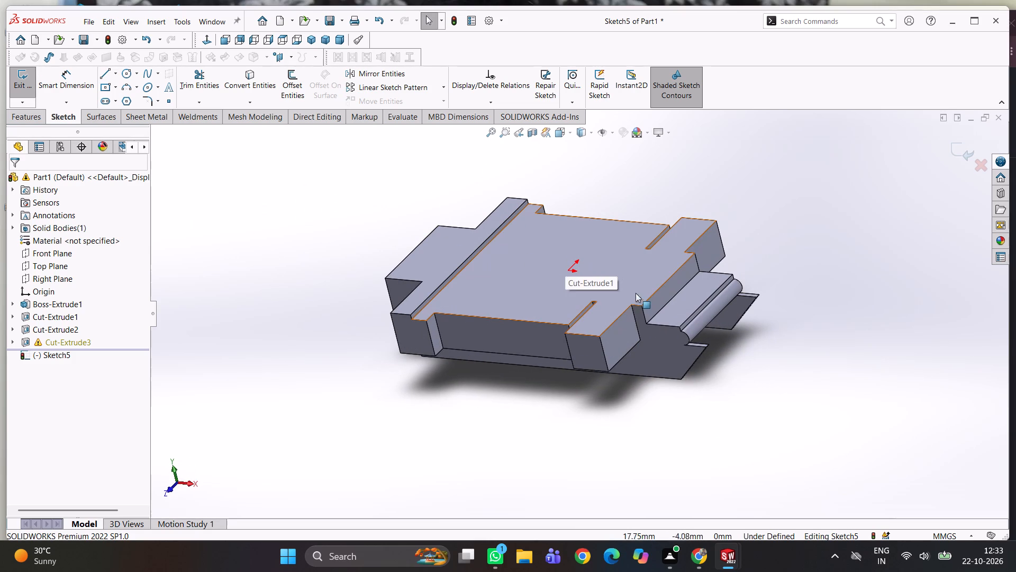
{"action": "scroll", "coordinate": [577, 274], "scroll_direction": "down", "scroll_amount": 1}
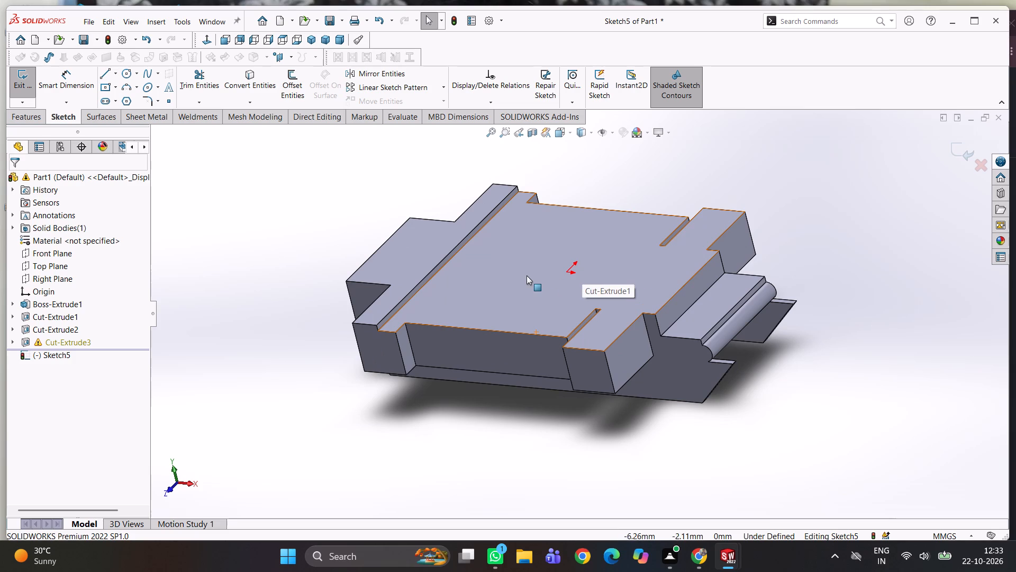
{"action": "middle_click_drag", "start_coordinate": [538, 271], "coordinate": [543, 334]}
Inspect Cut-Extrude3 and its Sketch4 face-on, with the sketch shown over the body, to look into the sketch problem.
{"action": "left_click", "coordinate": [516, 334]}
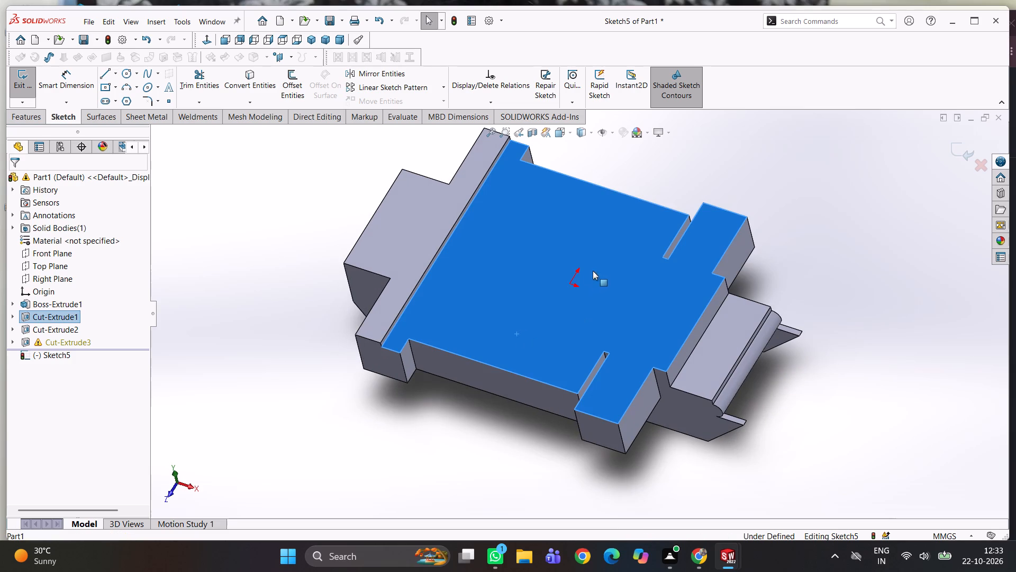
{"action": "left_click", "coordinate": [61, 343]}
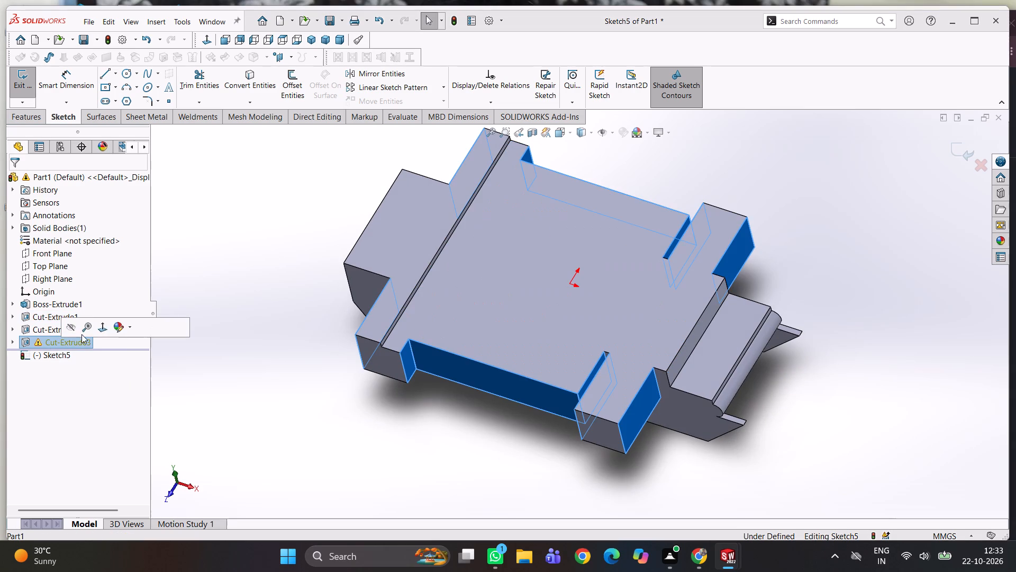
{"action": "left_click", "coordinate": [105, 325]}
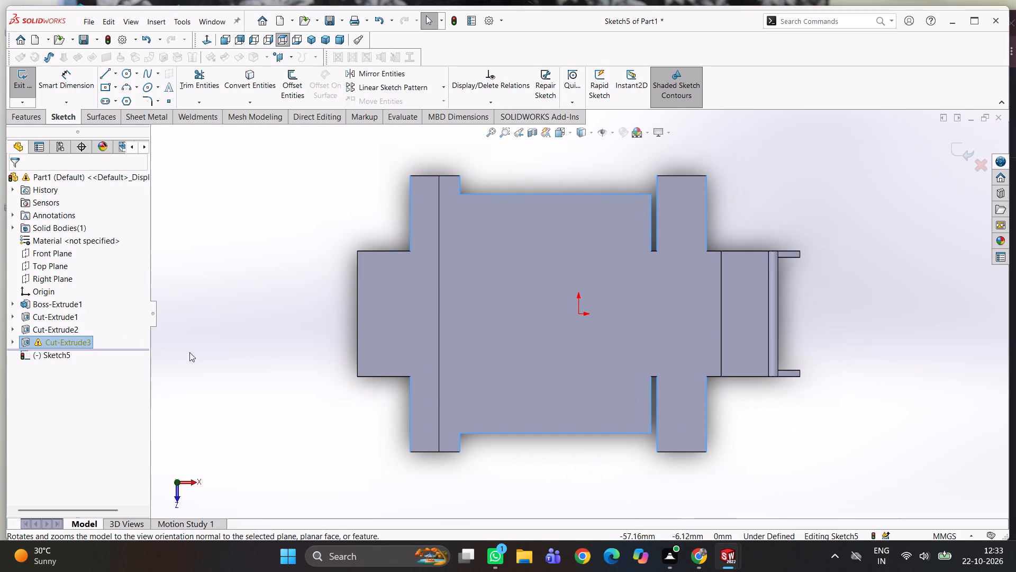
{"action": "left_click", "coordinate": [188, 354]}
{"action": "right_click", "coordinate": [41, 341]}
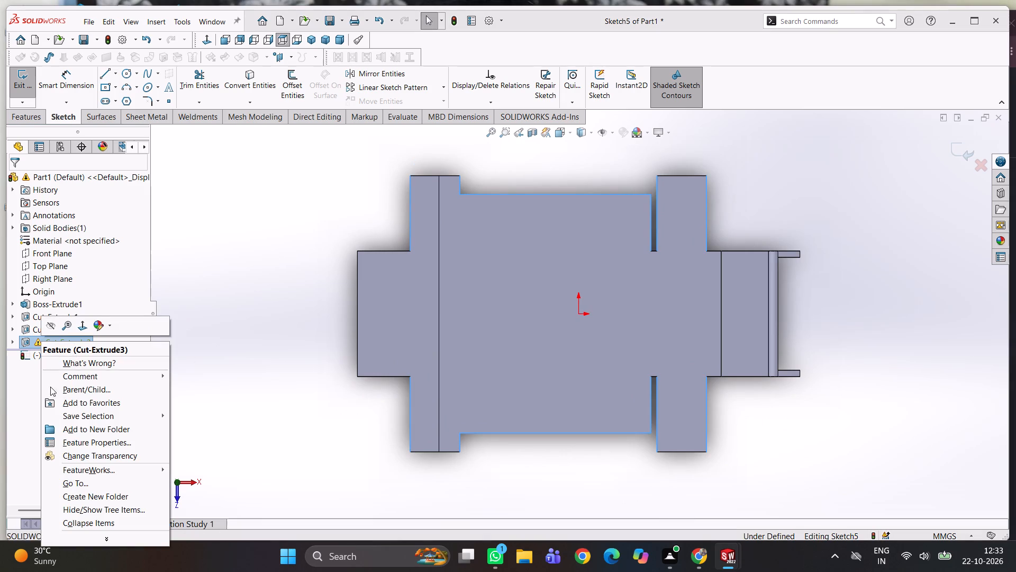
{"action": "left_click", "coordinate": [11, 395]}
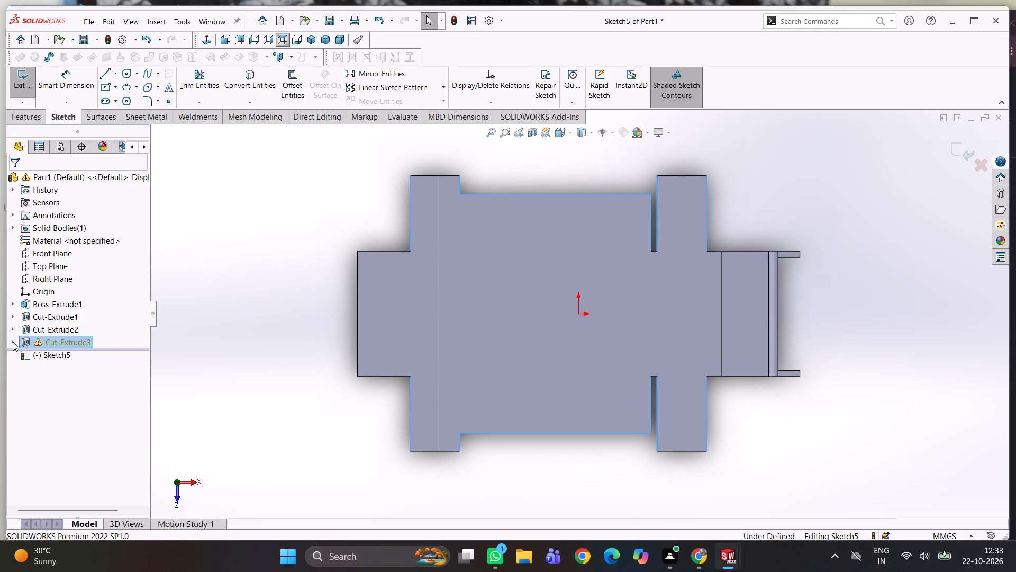
{"action": "left_click", "coordinate": [13, 342]}
{"action": "left_click", "coordinate": [56, 358]}
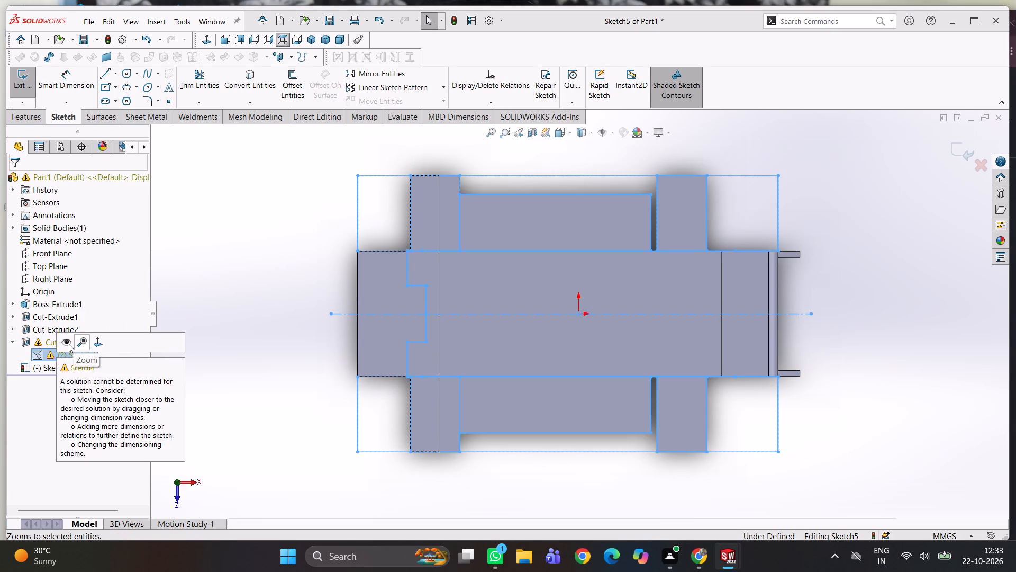
{"action": "left_click", "coordinate": [68, 343]}
{"action": "left_click", "coordinate": [68, 353]}
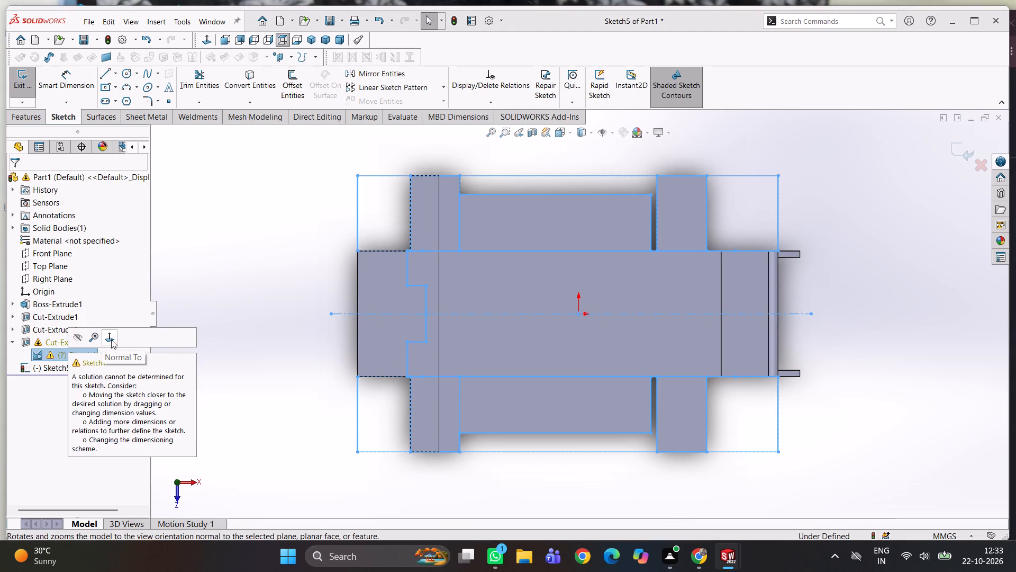
{"action": "left_click", "coordinate": [111, 339]}
{"action": "right_click", "coordinate": [74, 355]}
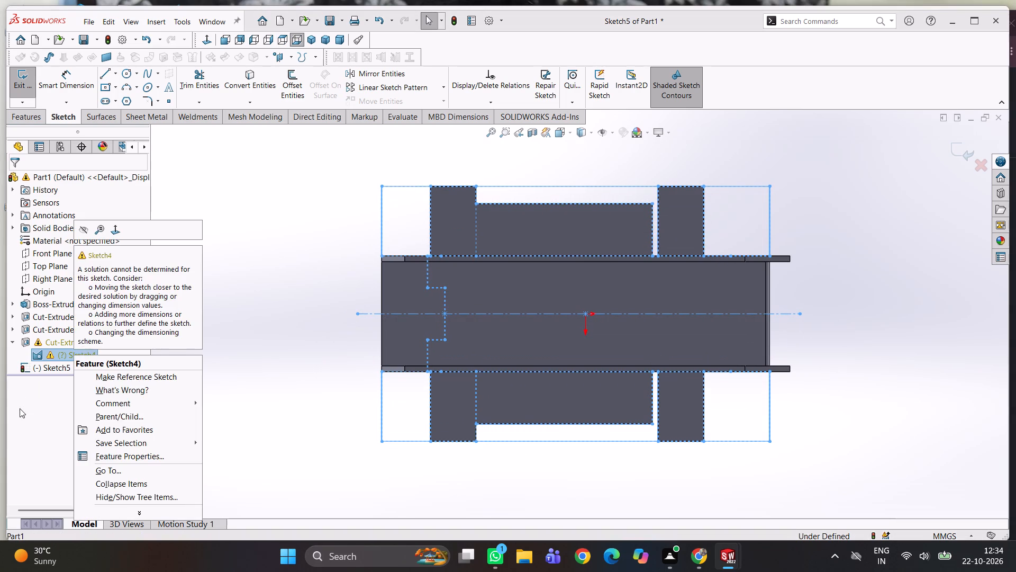
{"action": "left_click", "coordinate": [20, 408]}
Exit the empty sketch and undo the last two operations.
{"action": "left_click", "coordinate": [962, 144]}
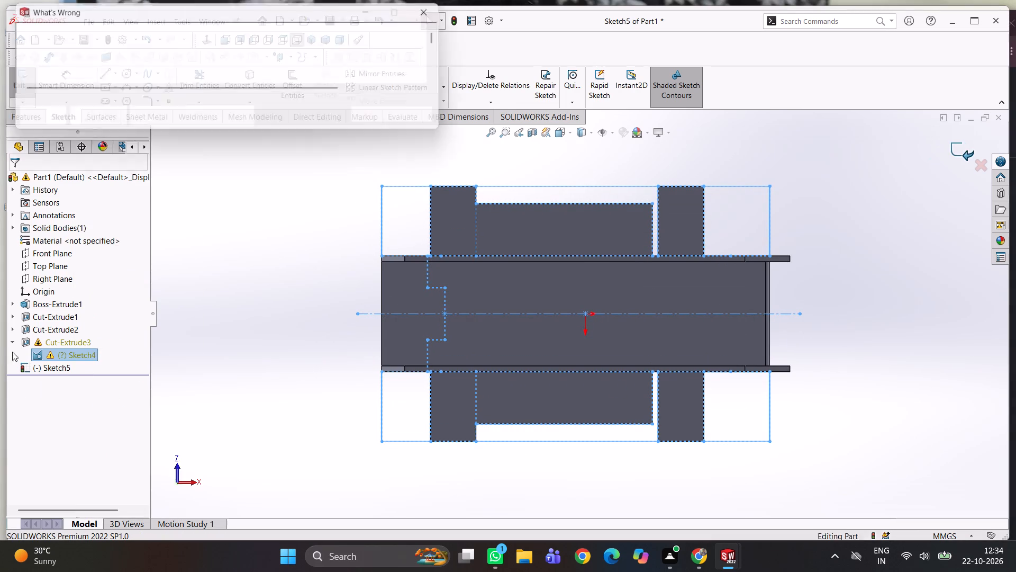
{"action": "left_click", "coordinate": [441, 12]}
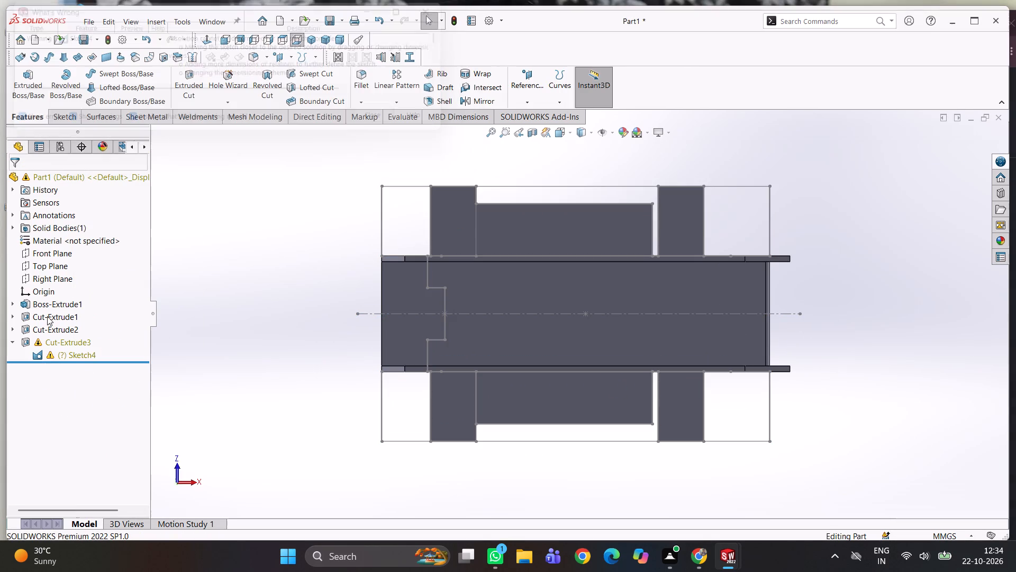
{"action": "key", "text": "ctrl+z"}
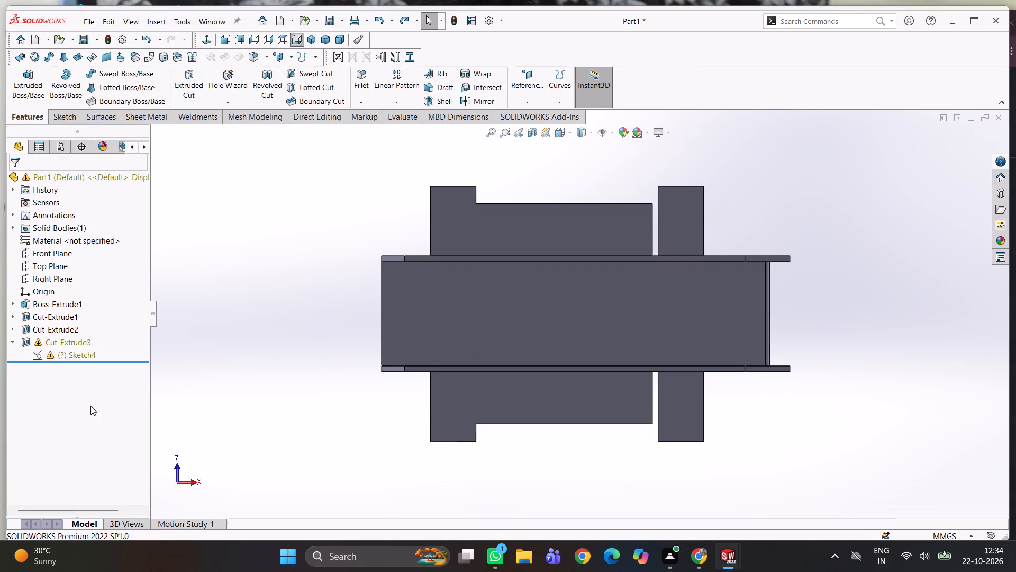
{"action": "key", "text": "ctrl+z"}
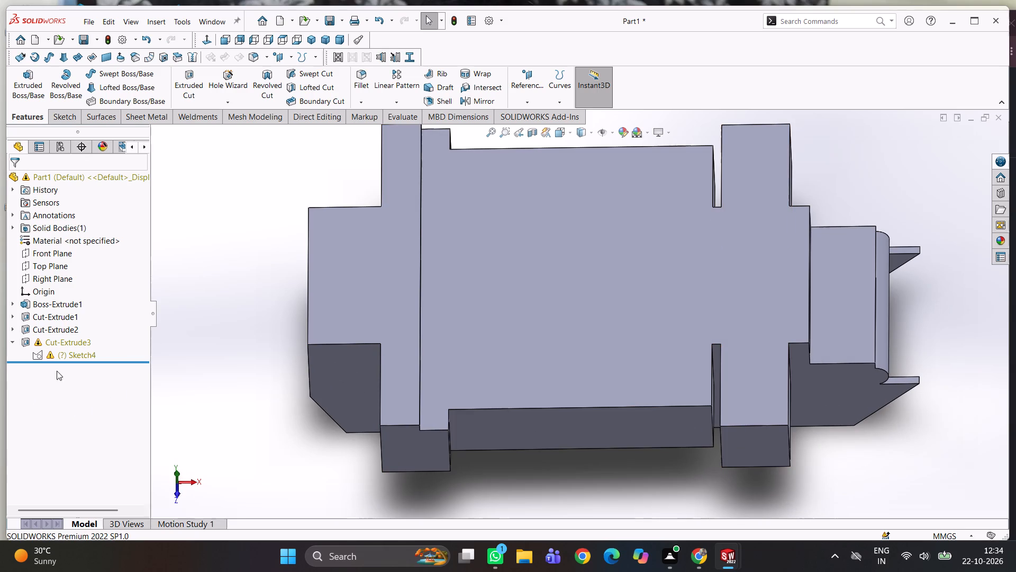
Edit Sketch4 of Cut-Extrude3, delete the conflicting long horizontal dimension above the upper rectangles, and rebuild the part.
{"action": "left_click", "coordinate": [68, 353]}
{"action": "left_click", "coordinate": [80, 323]}
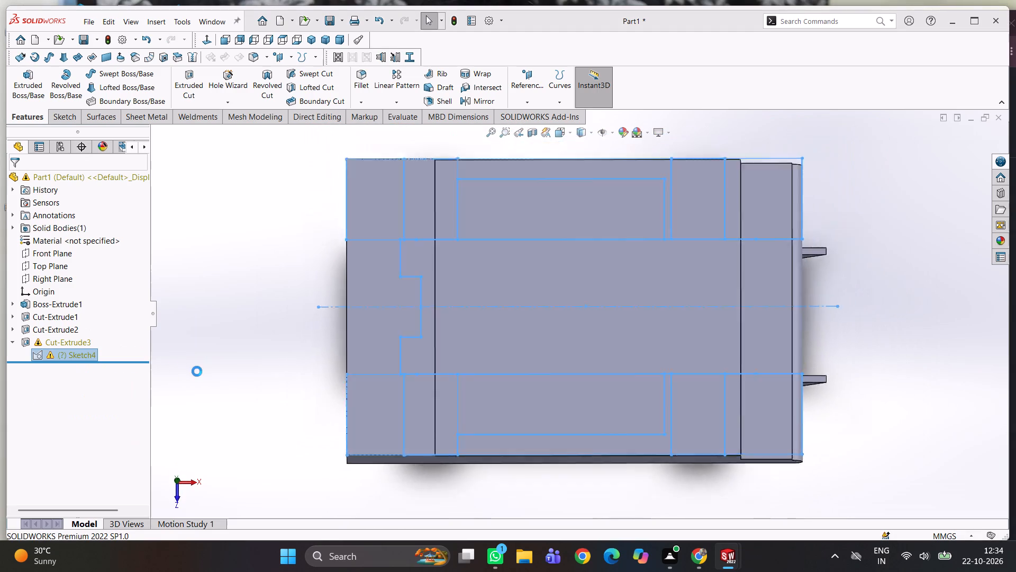
{"action": "left_click", "coordinate": [566, 215]}
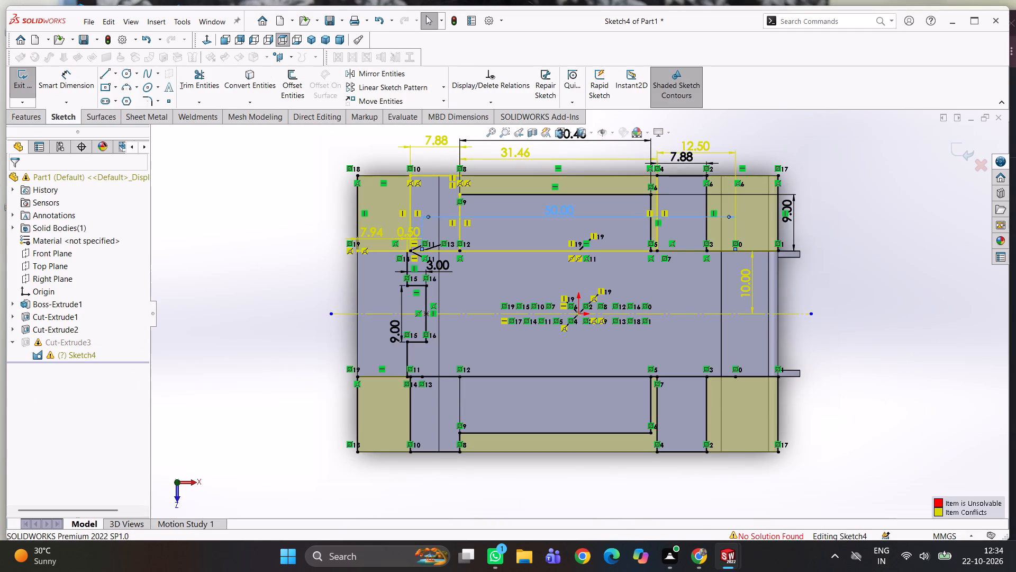
{"action": "key", "text": "Delete"}
{"action": "left_click_drag", "start_coordinate": [635, 265], "coordinate": [326, 324]}
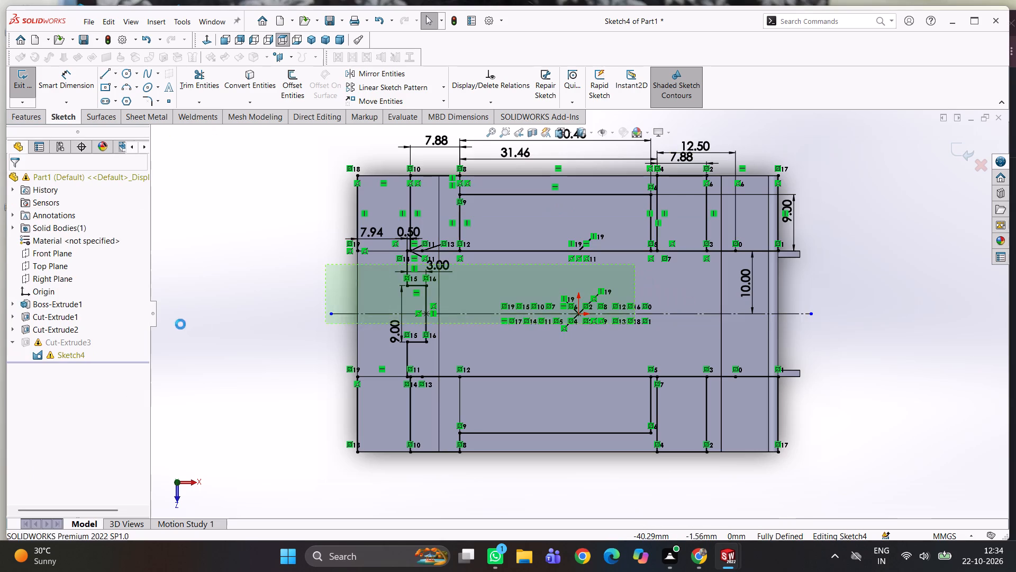
{"action": "left_click", "coordinate": [459, 27]}
{"action": "left_click", "coordinate": [258, 262]}
{"action": "left_click_drag", "start_coordinate": [323, 270], "coordinate": [328, 216]}
{"action": "middle_click_drag", "start_coordinate": [323, 267], "coordinate": [328, 216]}
Start a sketch on the body's large top face and draw a horizontal construction line through the origin, extending past both body ends.
{"action": "left_click", "coordinate": [567, 320]}
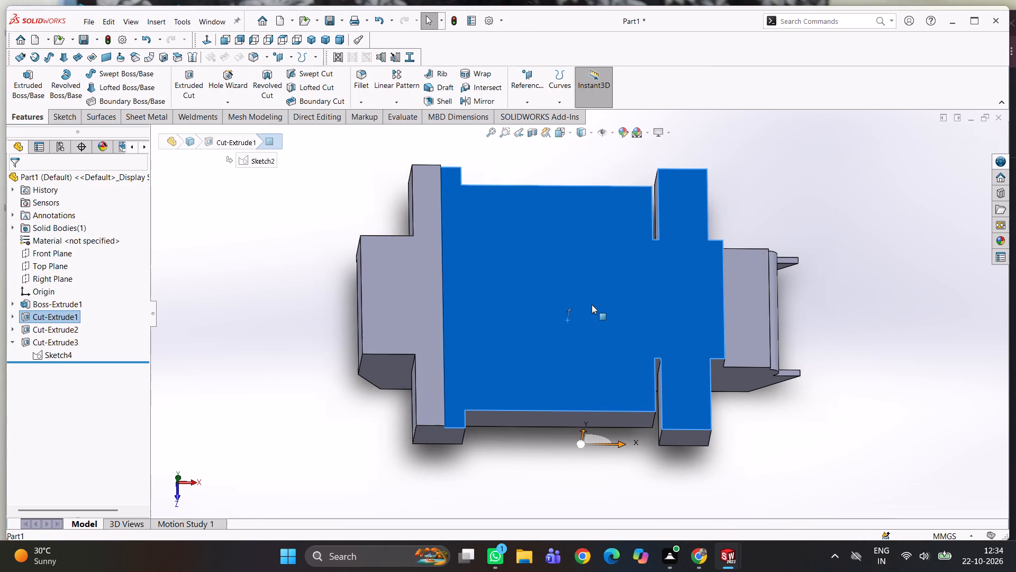
{"action": "left_click", "coordinate": [585, 304]}
{"action": "left_click", "coordinate": [635, 274]}
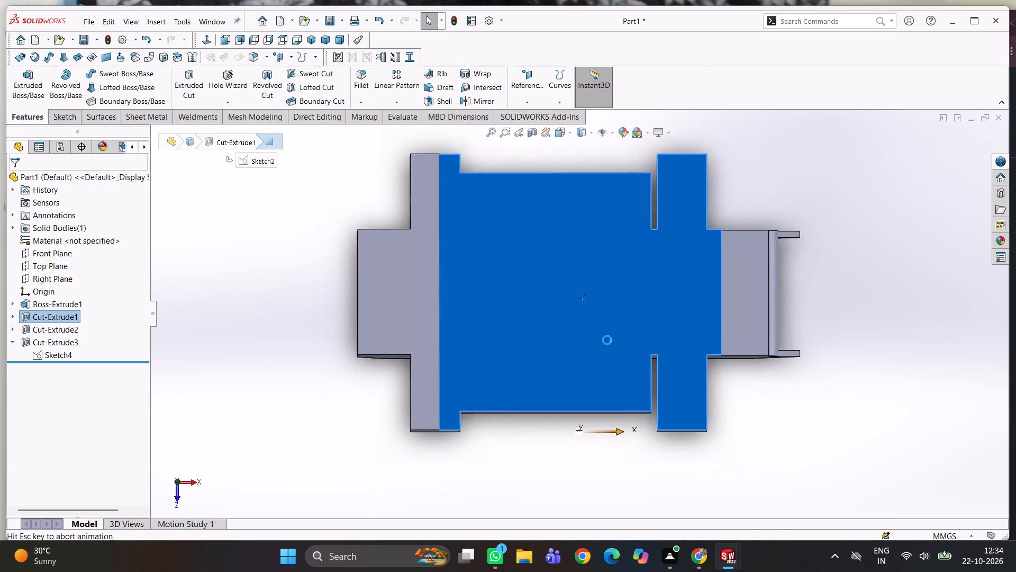
{"action": "scroll", "coordinate": [545, 329], "scroll_direction": "down", "scroll_amount": 1}
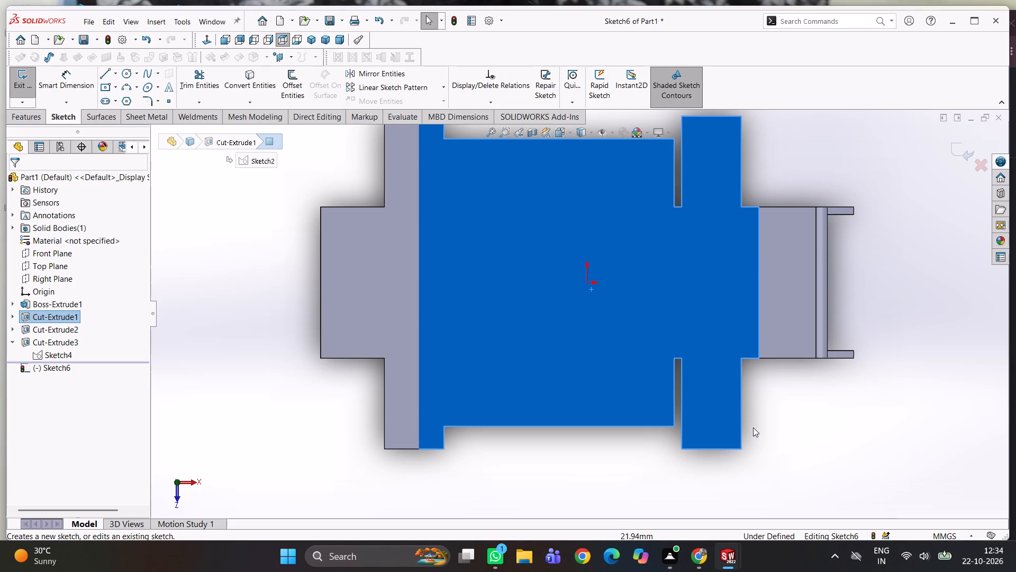
{"action": "right_click_drag", "start_coordinate": [954, 436], "coordinate": [814, 450]}
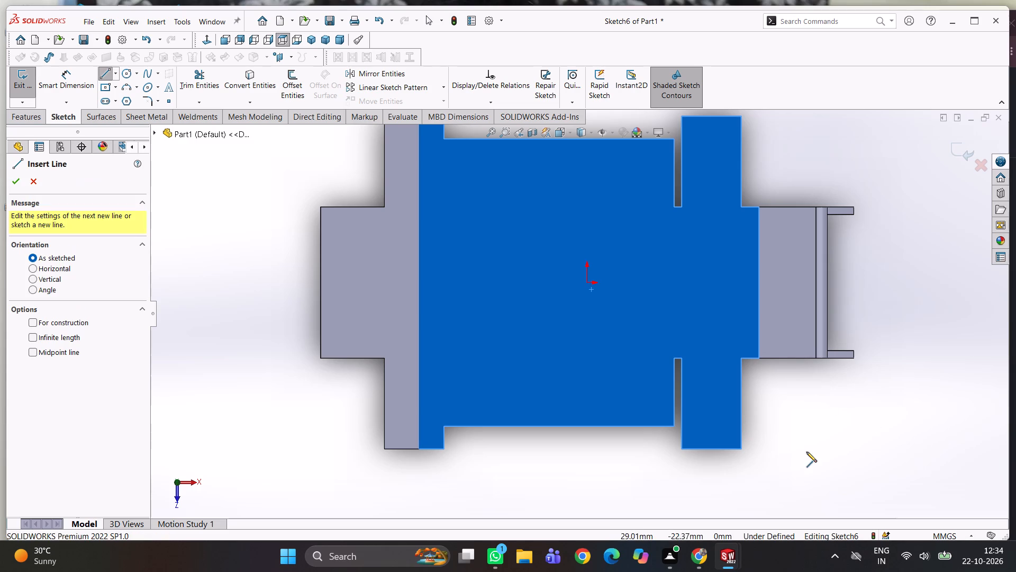
{"action": "left_click", "coordinate": [303, 284]}
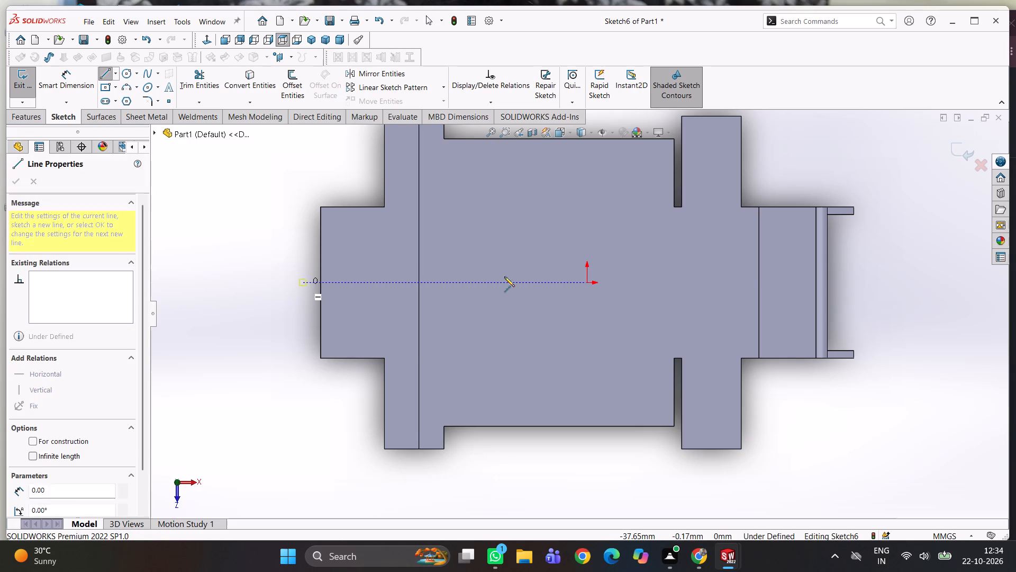
{"action": "left_click", "coordinate": [863, 283]}
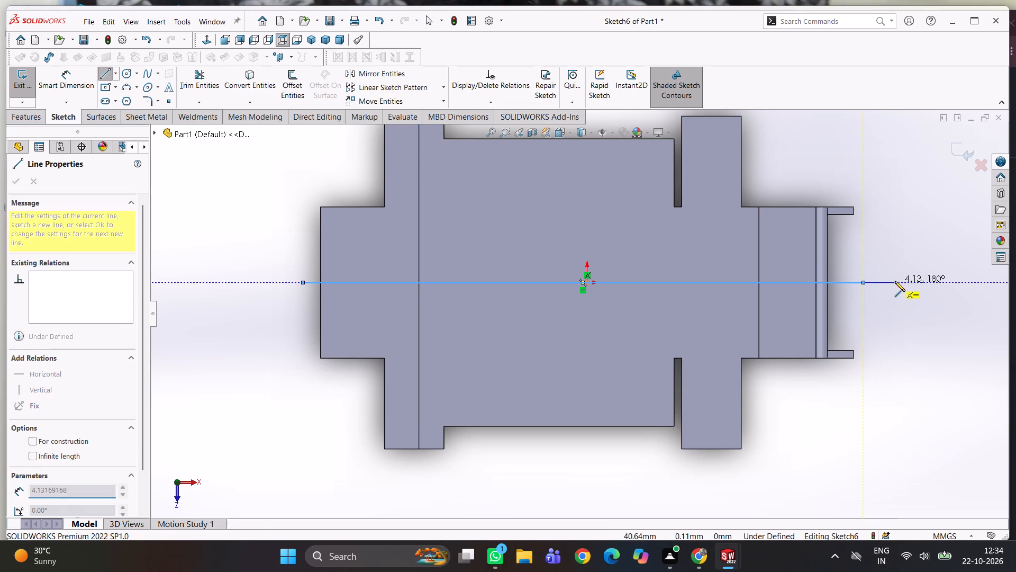
{"action": "right_click", "coordinate": [895, 281]}
{"action": "left_click", "coordinate": [903, 263]}
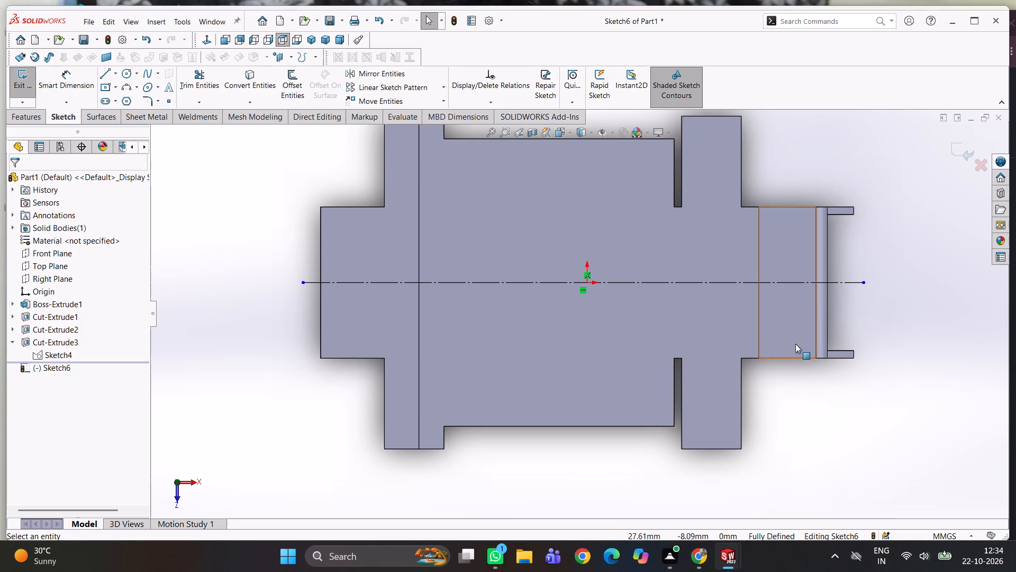
Sketch a 7.88 mm horizontal line across the inner end of the upper right block, between its two bottom corners.
{"action": "right_click_drag", "start_coordinate": [948, 254], "coordinate": [767, 239]}
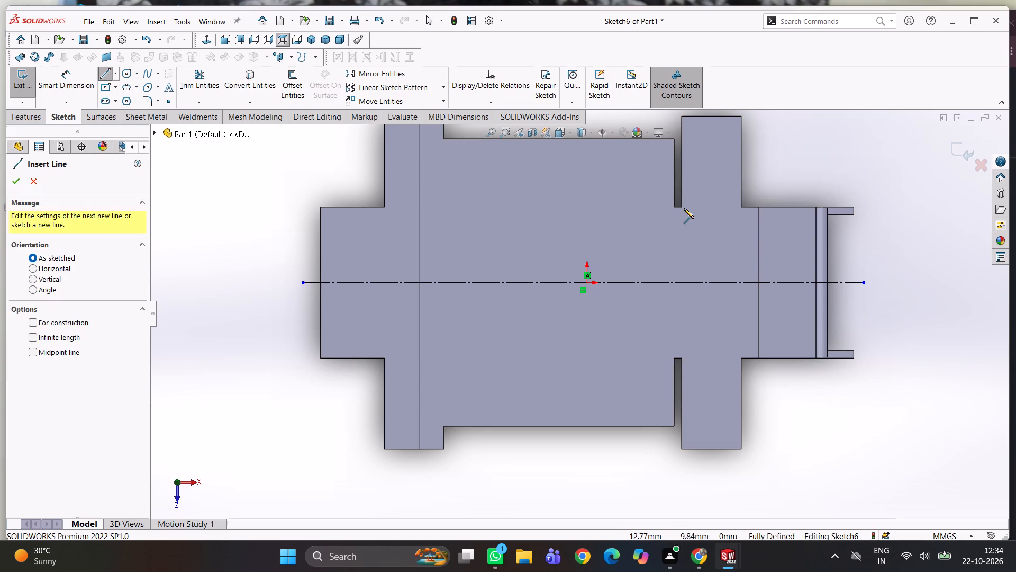
{"action": "left_click", "coordinate": [684, 206]}
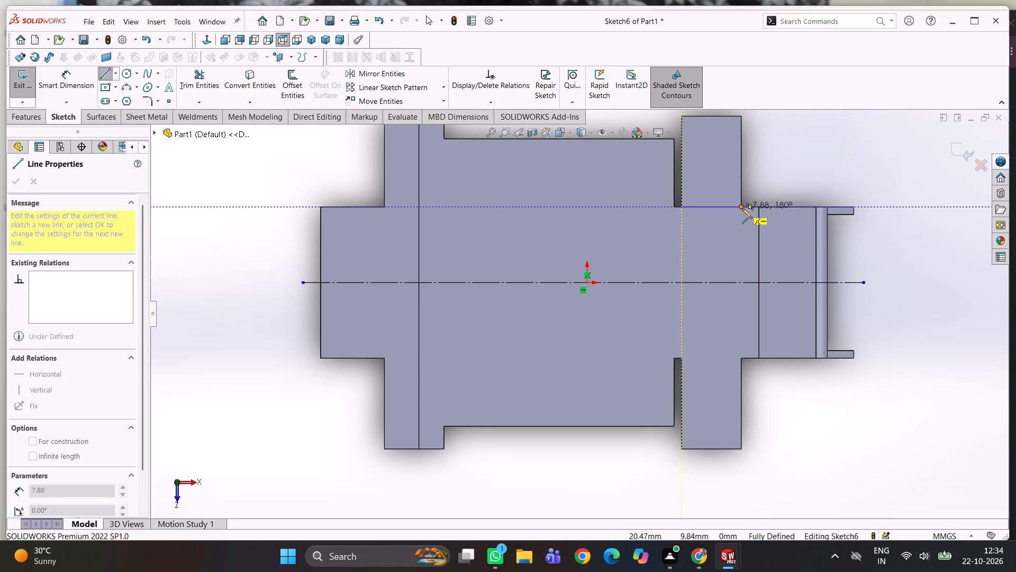
{"action": "left_click", "coordinate": [741, 208]}
{"action": "key", "text": "Escape"}
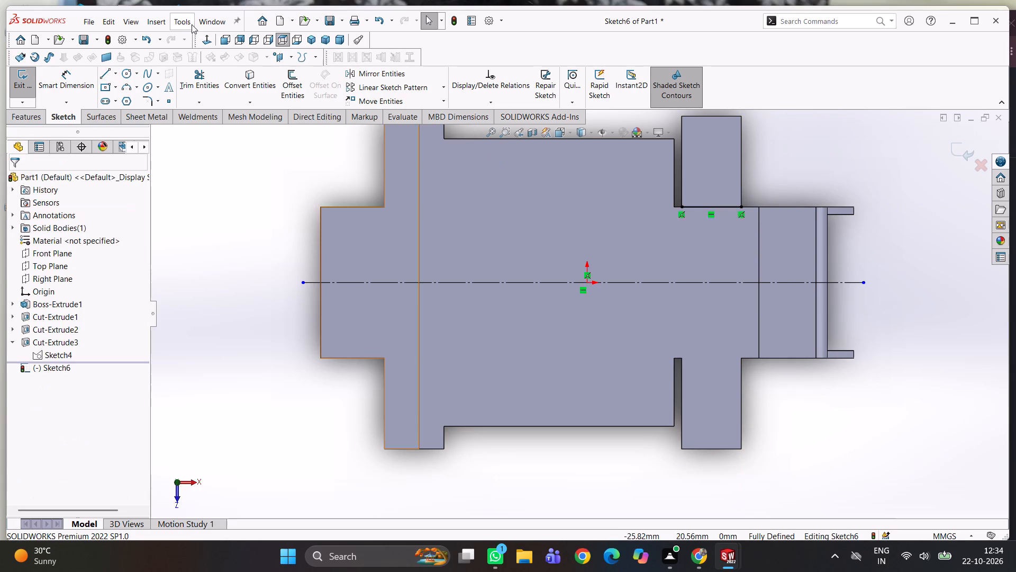
Convert the upper right block's two side edges and its outer edge into sketch lines, closing the rectangle over the block.
{"action": "left_click", "coordinate": [240, 60]}
{"action": "left_click", "coordinate": [242, 69]}
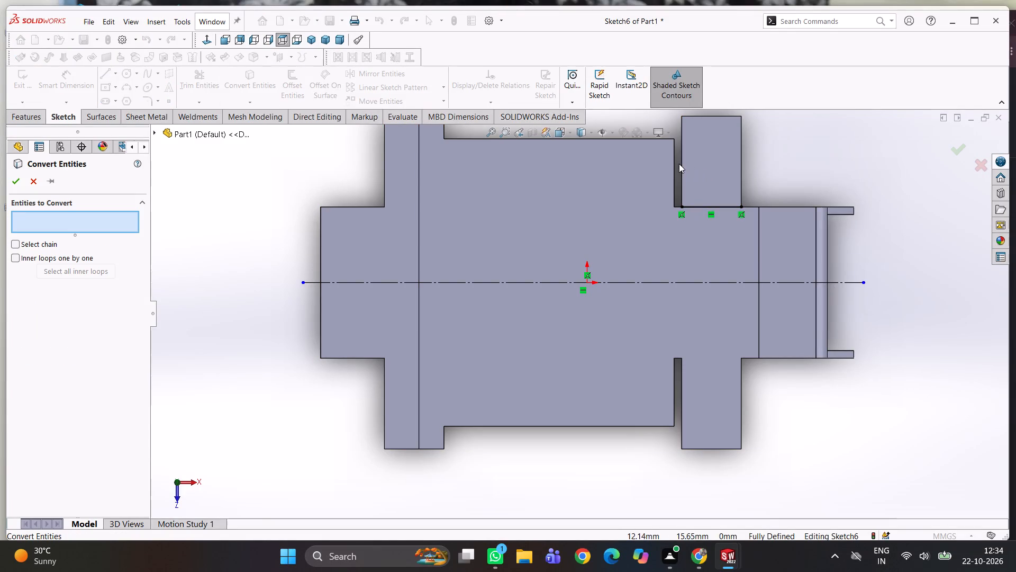
{"action": "left_click", "coordinate": [683, 162]}
{"action": "left_click", "coordinate": [741, 152]}
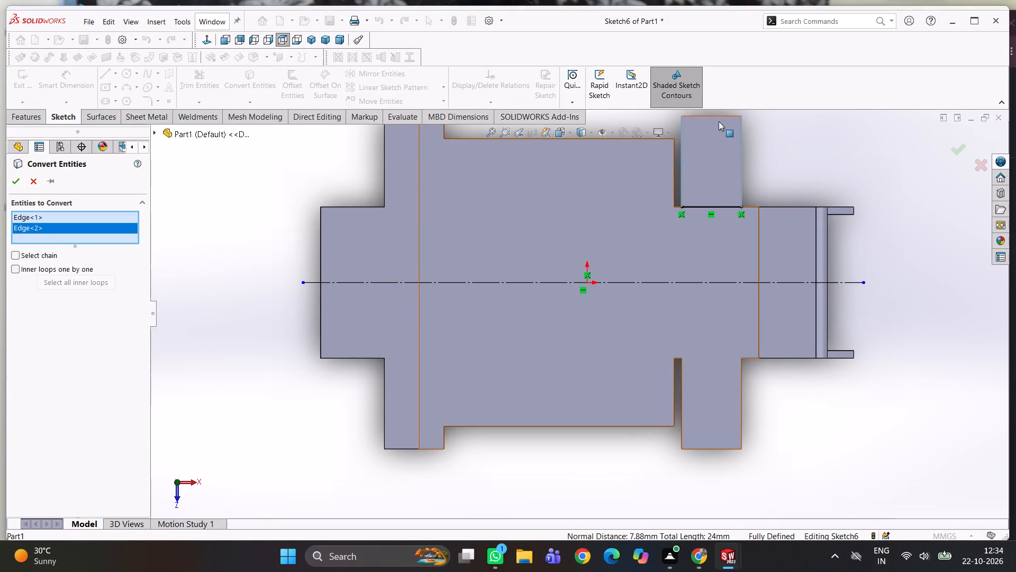
{"action": "left_click", "coordinate": [719, 117]}
{"action": "left_click", "coordinate": [17, 182]}
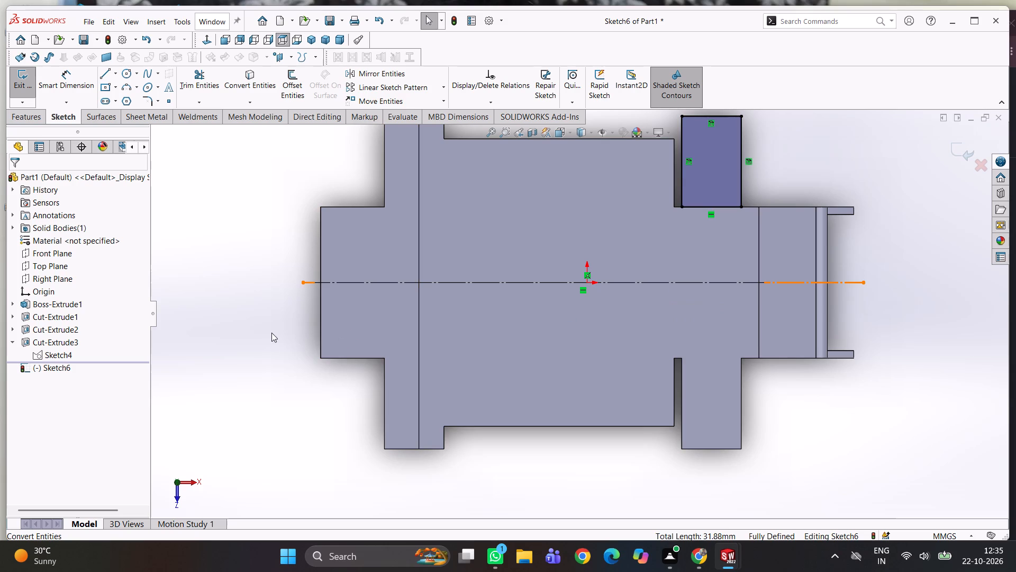
Sketch a 9 mm vertical line down from the long upper section's outer left corner and a horizontal line to its inner right corner.
{"action": "right_click_drag", "start_coordinate": [286, 343], "coordinate": [173, 346]}
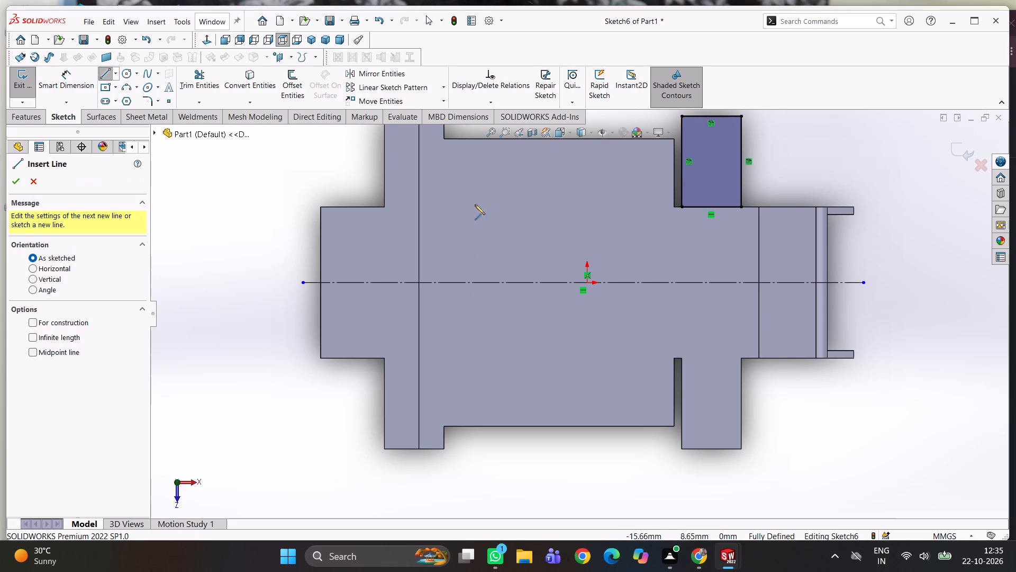
{"action": "left_click", "coordinate": [443, 139]}
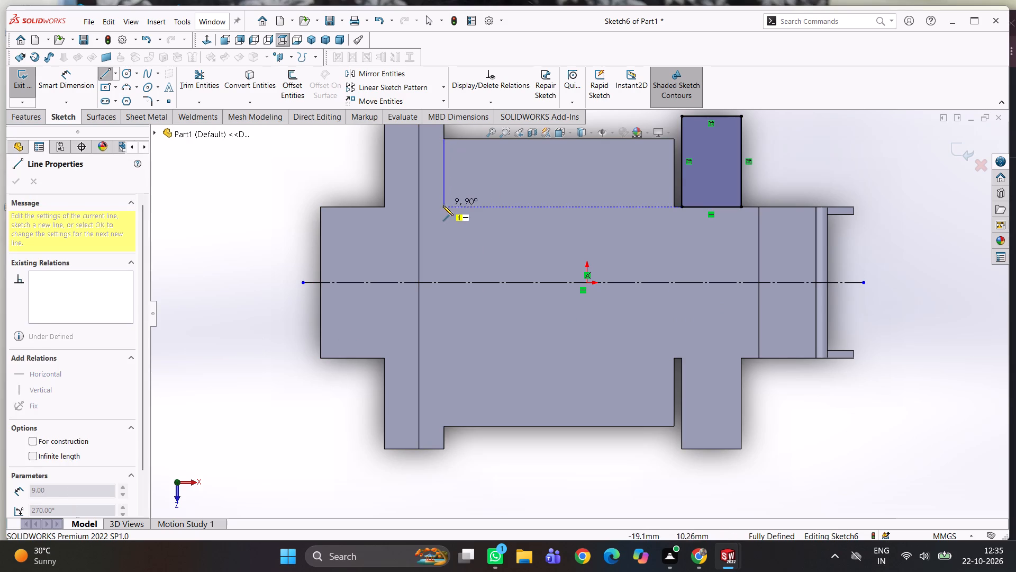
{"action": "left_click", "coordinate": [441, 207]}
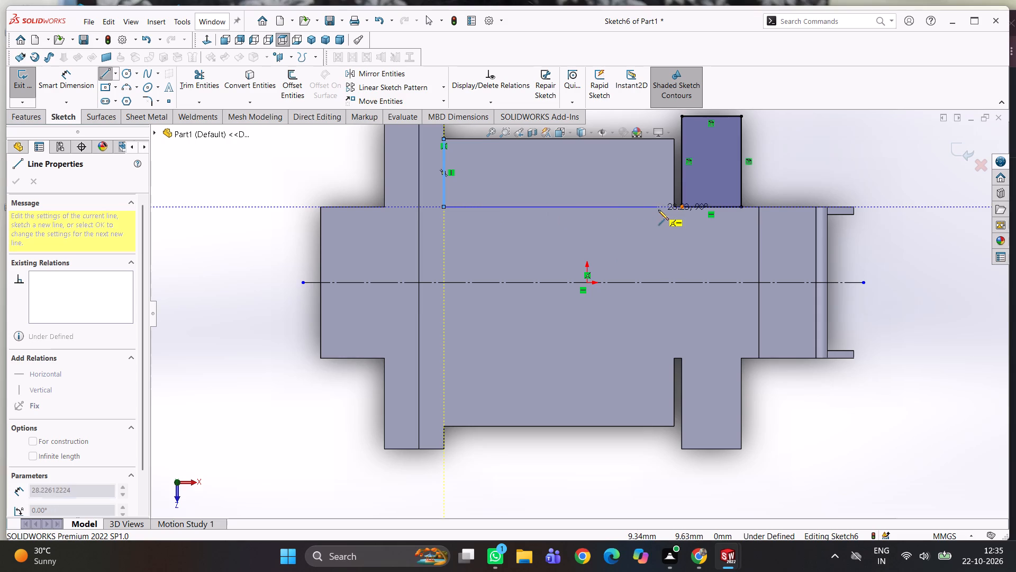
{"action": "left_click", "coordinate": [675, 206]}
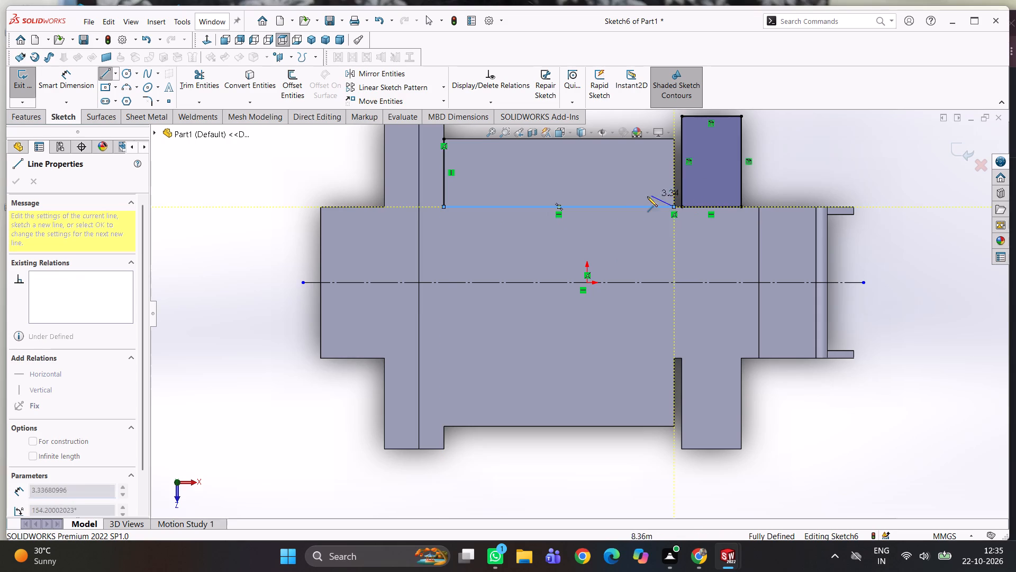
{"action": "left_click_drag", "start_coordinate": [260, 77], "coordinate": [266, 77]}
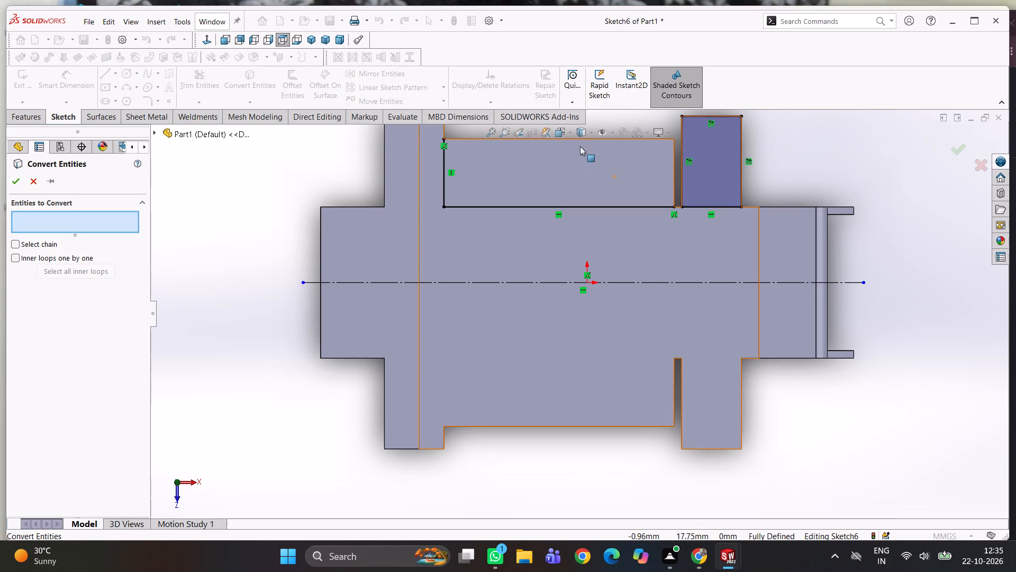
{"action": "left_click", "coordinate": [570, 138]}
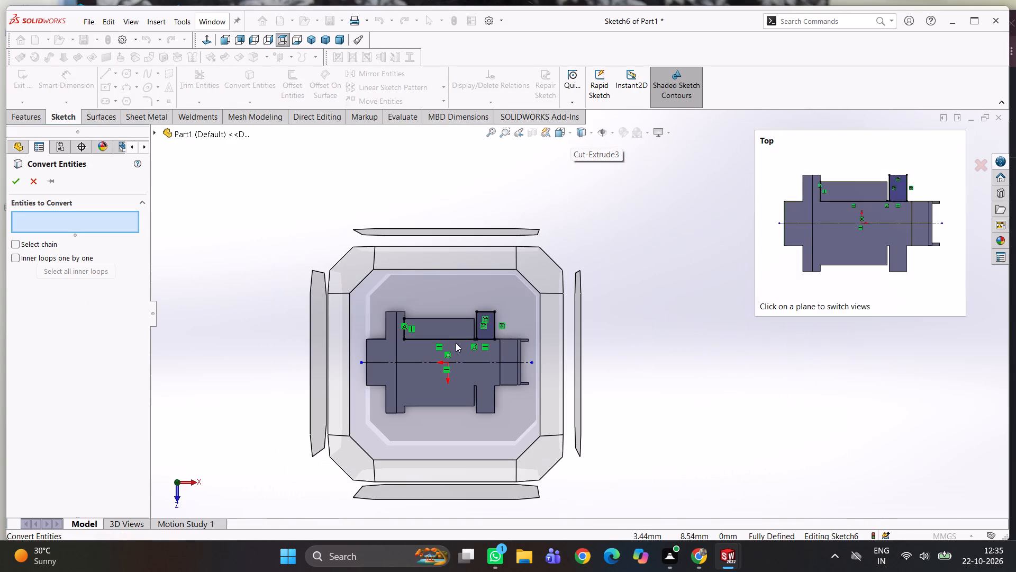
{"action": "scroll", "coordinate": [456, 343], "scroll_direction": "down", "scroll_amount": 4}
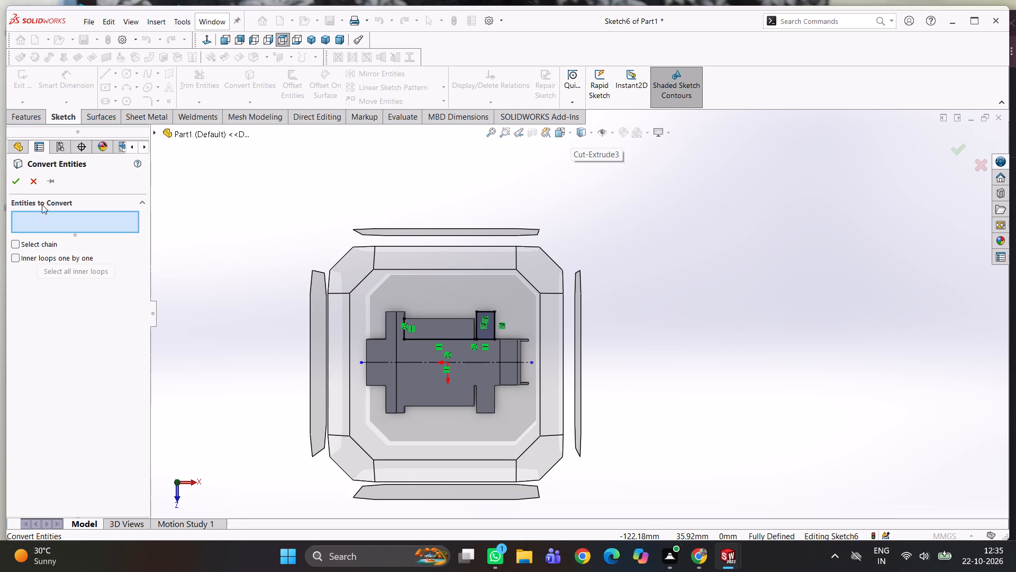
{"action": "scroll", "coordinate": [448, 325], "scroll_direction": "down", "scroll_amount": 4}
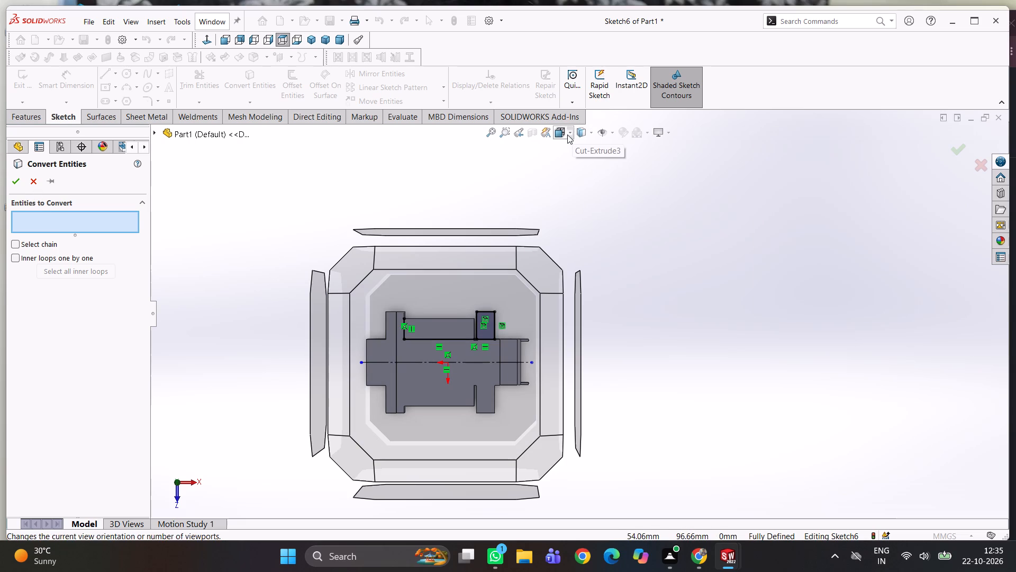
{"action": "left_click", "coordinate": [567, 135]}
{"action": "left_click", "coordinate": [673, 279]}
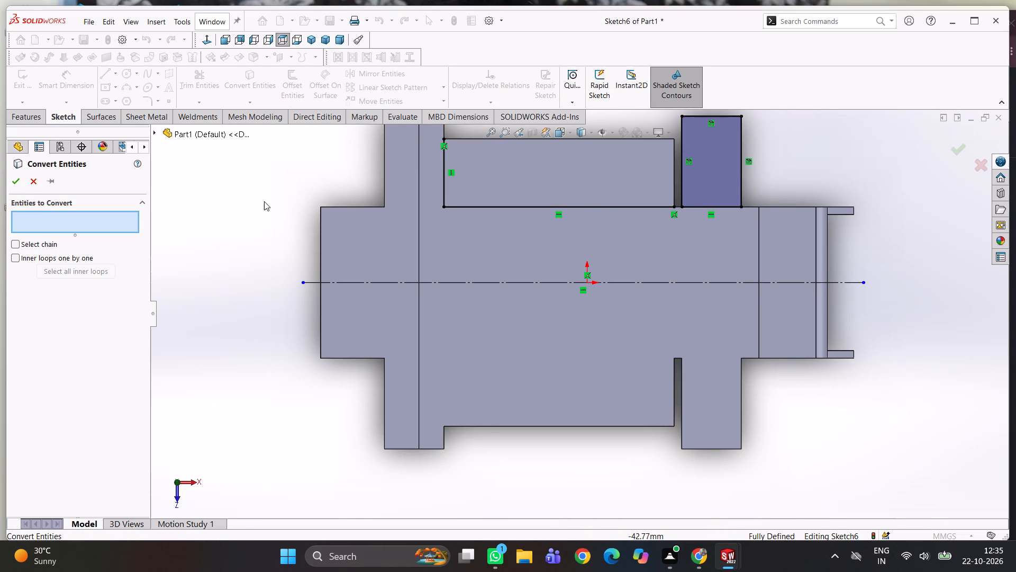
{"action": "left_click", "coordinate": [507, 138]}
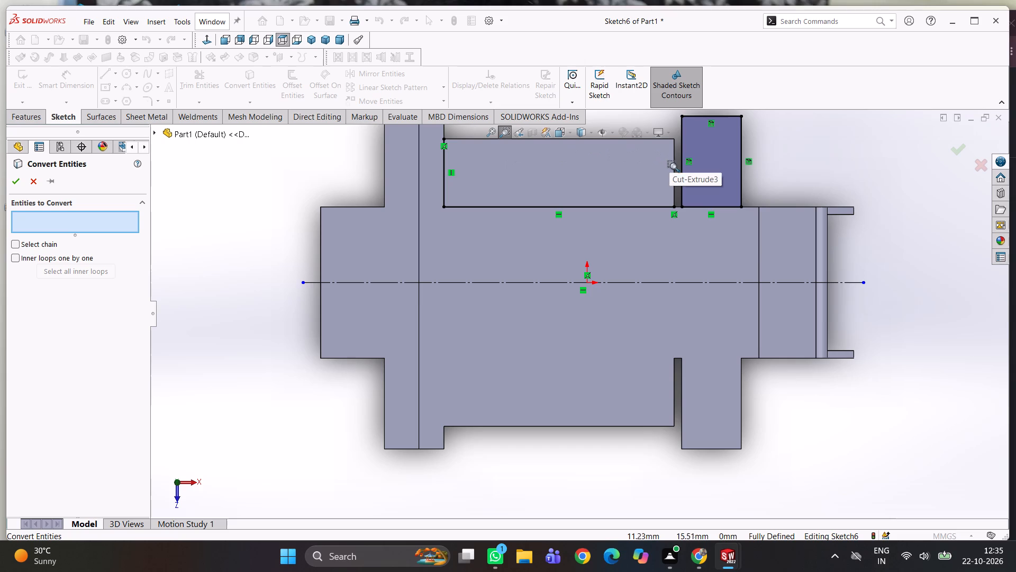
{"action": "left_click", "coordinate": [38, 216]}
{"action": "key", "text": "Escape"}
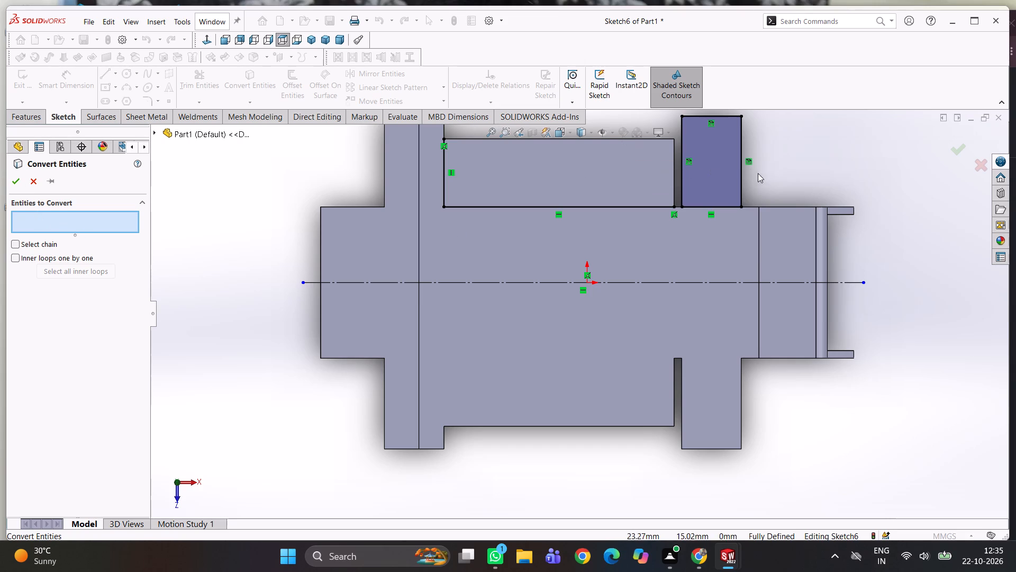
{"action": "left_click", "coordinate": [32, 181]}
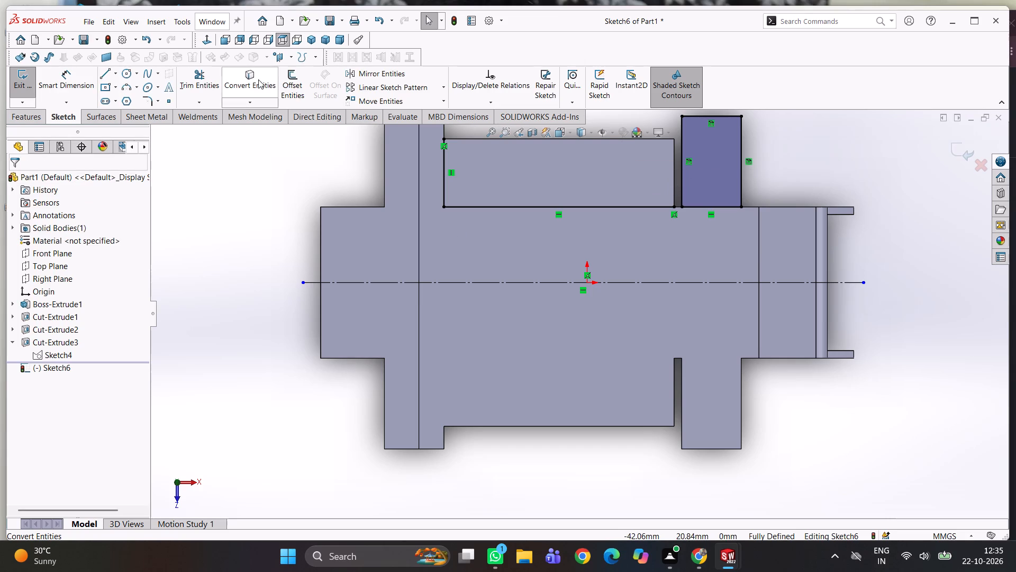
Convert the long upper section's outer edge and right edge into sketch lines, closing the second rectangle.
{"action": "left_click", "coordinate": [258, 79]}
{"action": "left_click", "coordinate": [465, 139]}
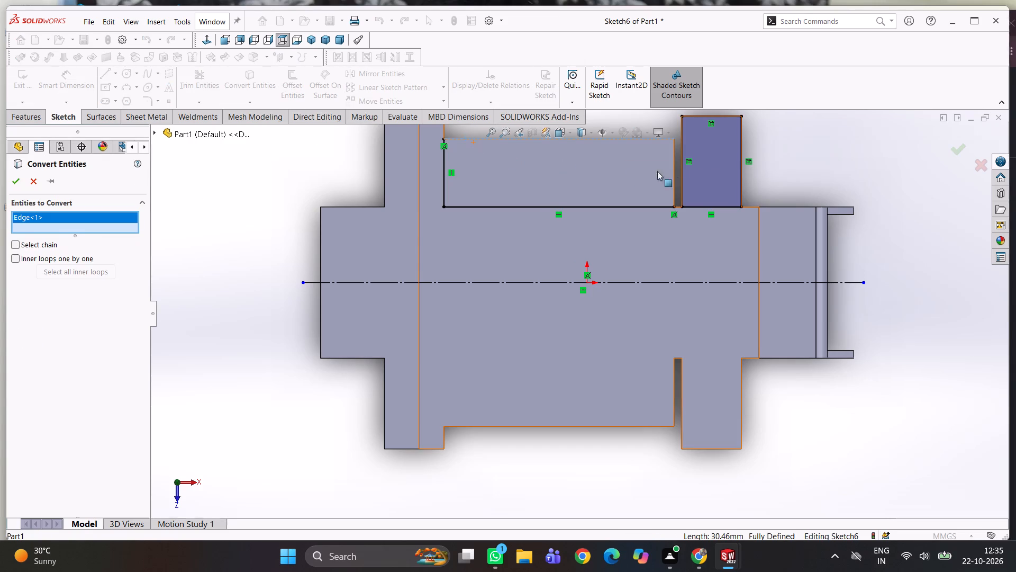
{"action": "left_click", "coordinate": [673, 158]}
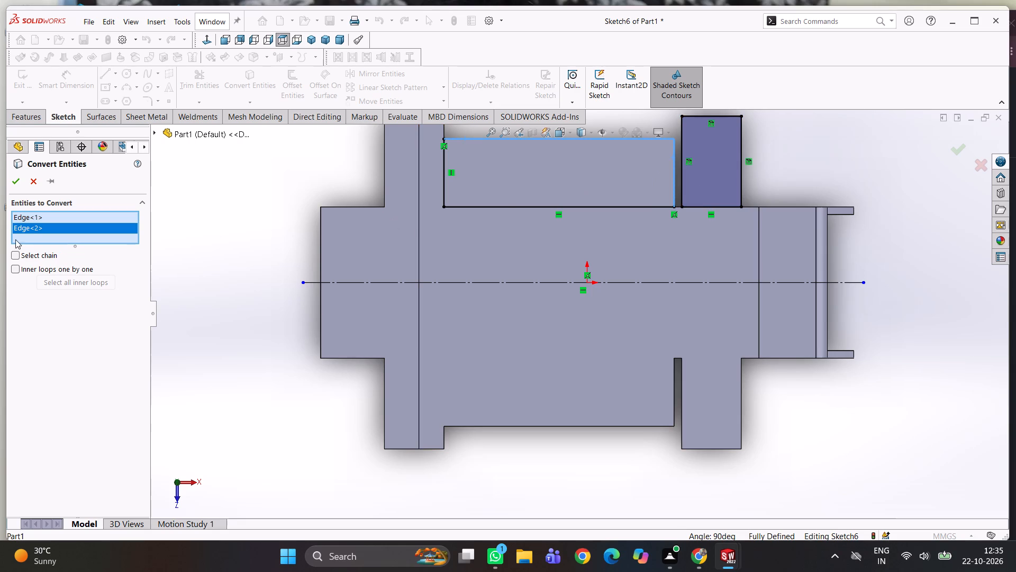
{"action": "left_click", "coordinate": [21, 183]}
Set up an Extruded Cut of both closed rectangles with a Blind end condition and 8 mm depth.
{"action": "scroll", "coordinate": [665, 259], "scroll_direction": "up", "scroll_amount": 2}
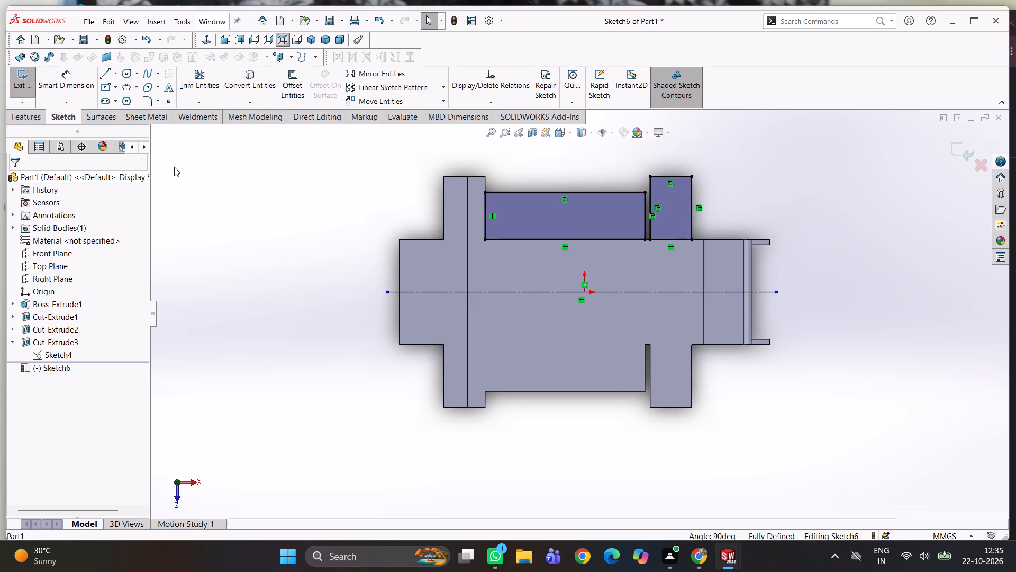
{"action": "left_click", "coordinate": [42, 121]}
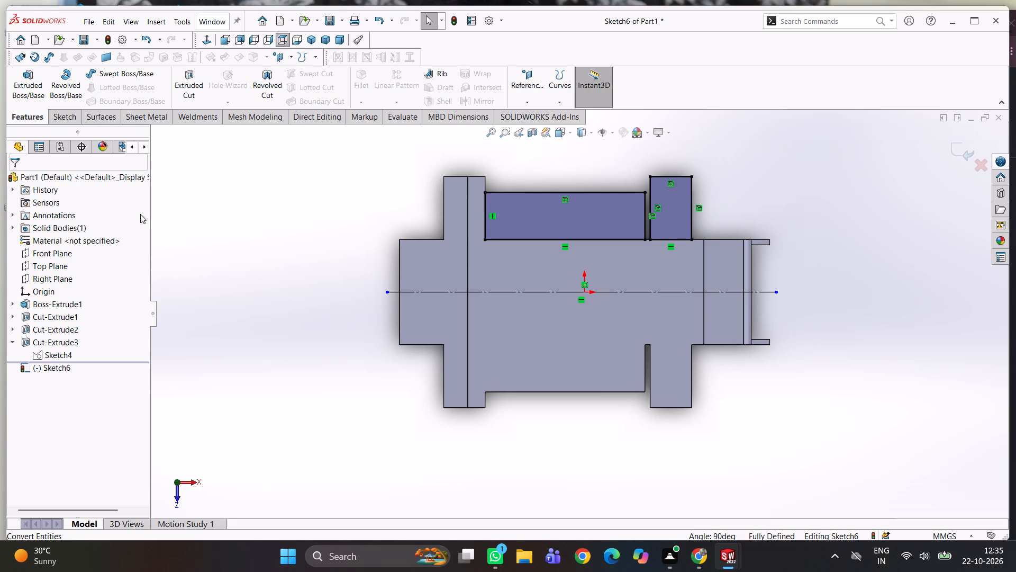
{"action": "left_click", "coordinate": [192, 91]}
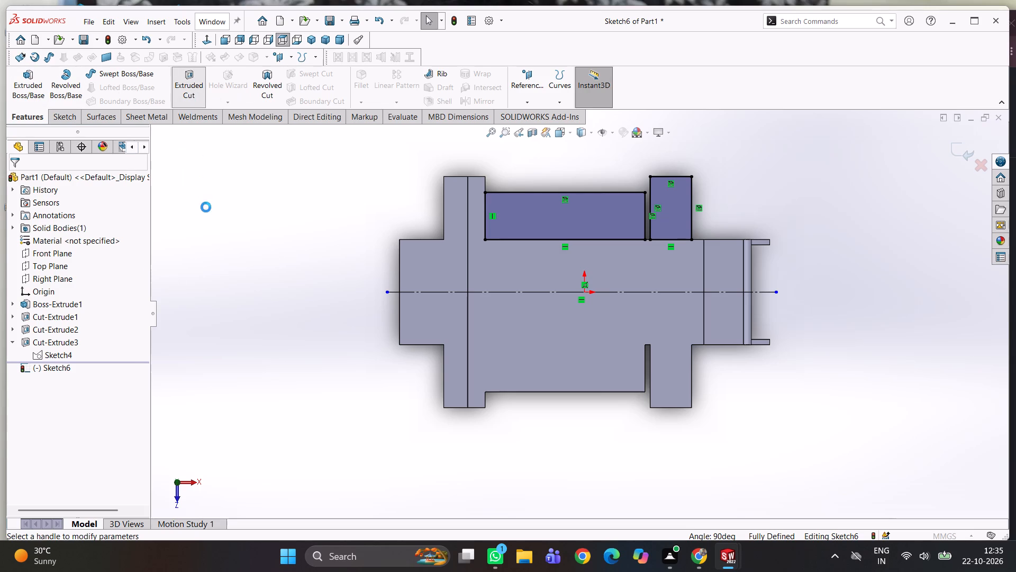
{"action": "middle_click_drag", "start_coordinate": [214, 270], "coordinate": [238, 320]}
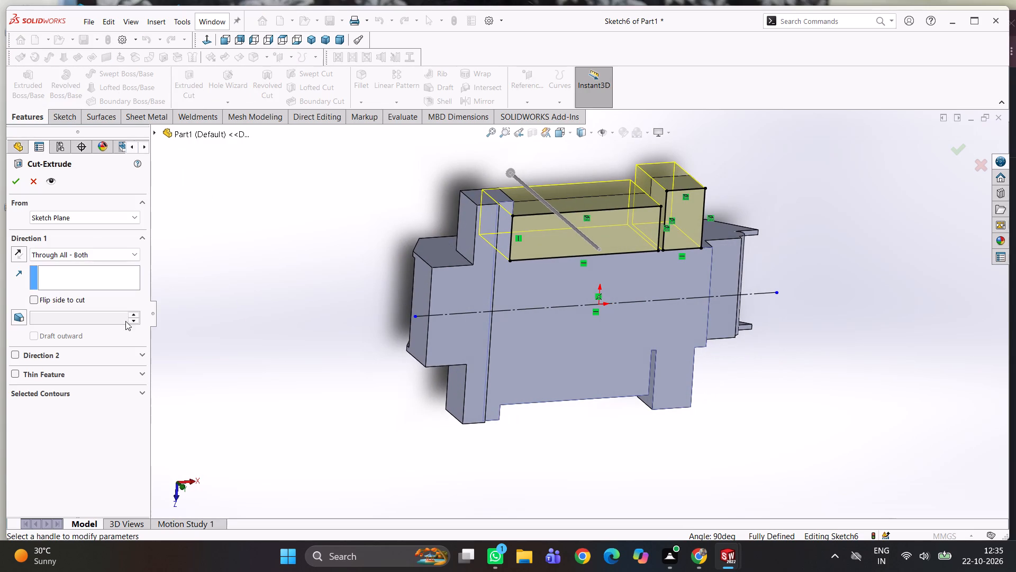
{"action": "left_click", "coordinate": [90, 256]}
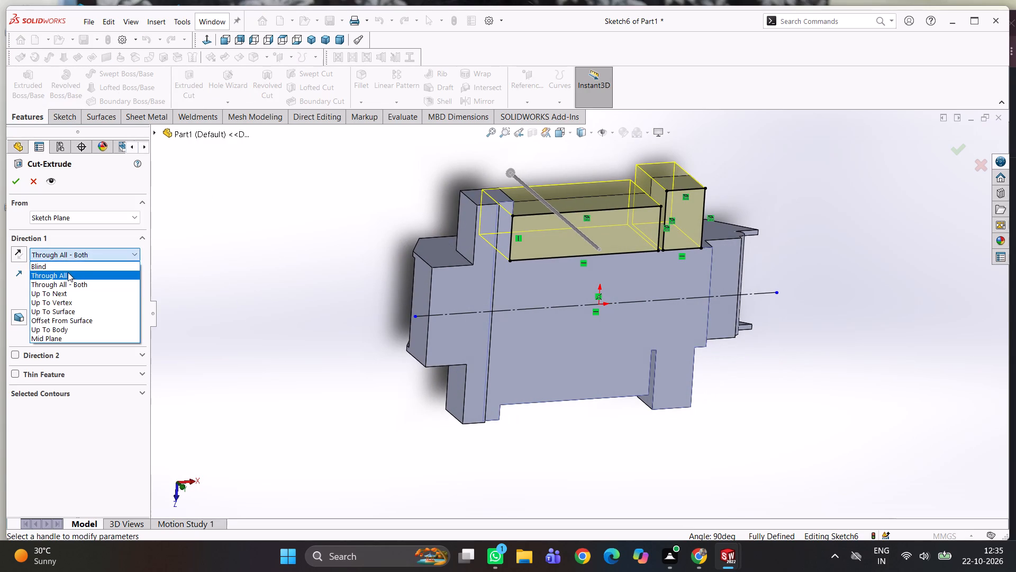
{"action": "left_click", "coordinate": [72, 261]}
{"action": "left_click", "coordinate": [81, 266]}
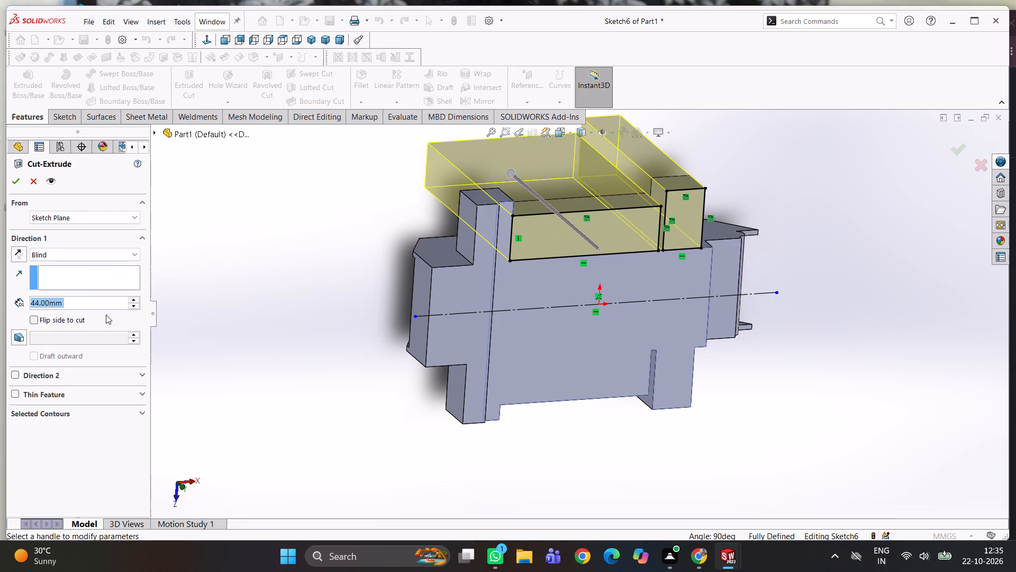
{"action": "key", "text": "8"}
{"action": "key", "text": "Return"}
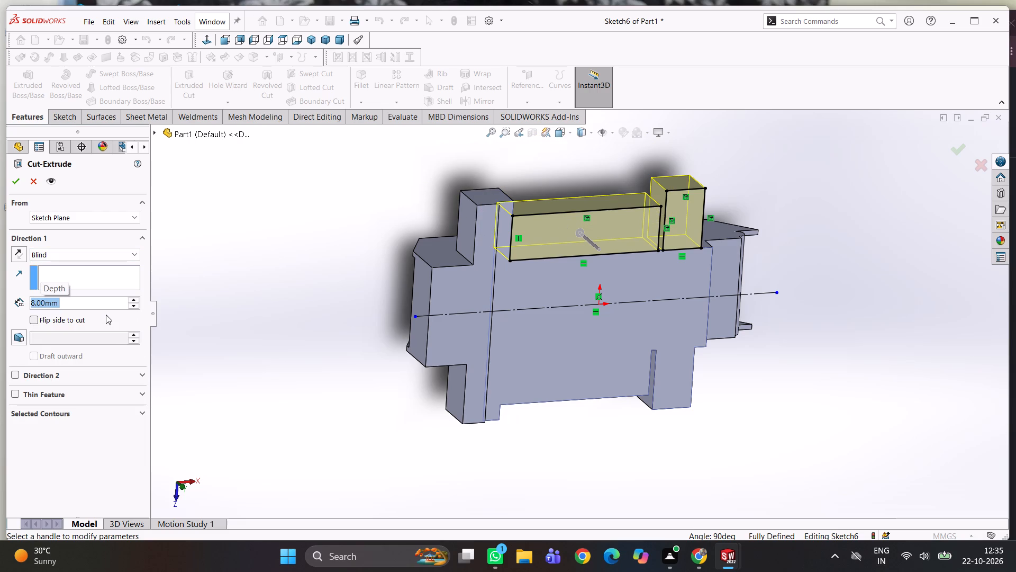
Set the blind cut depth to 7 mm and finish the cut of both rectangles.
{"action": "middle_click_drag", "start_coordinate": [389, 220], "coordinate": [396, 346]}
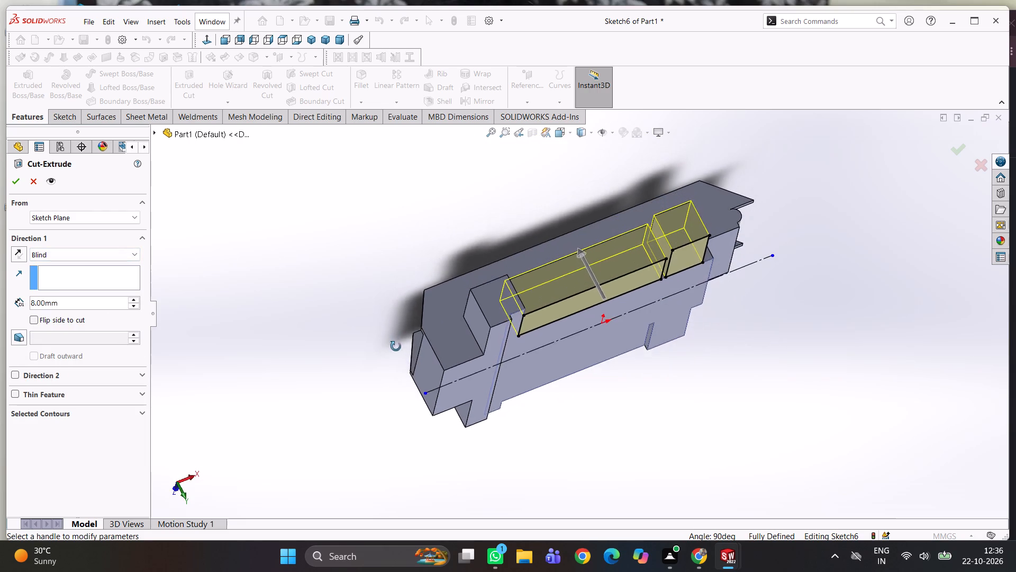
{"action": "middle_click_drag", "start_coordinate": [396, 346], "coordinate": [391, 398]}
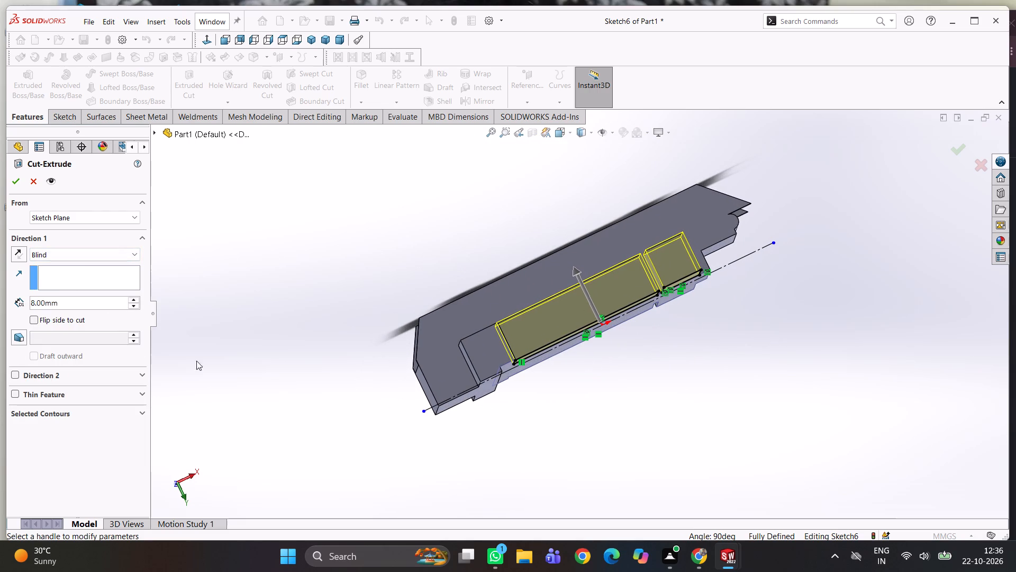
{"action": "left_click_drag", "start_coordinate": [84, 307], "coordinate": [41, 311]}
{"action": "key", "text": "7"}
{"action": "key", "text": "Return"}
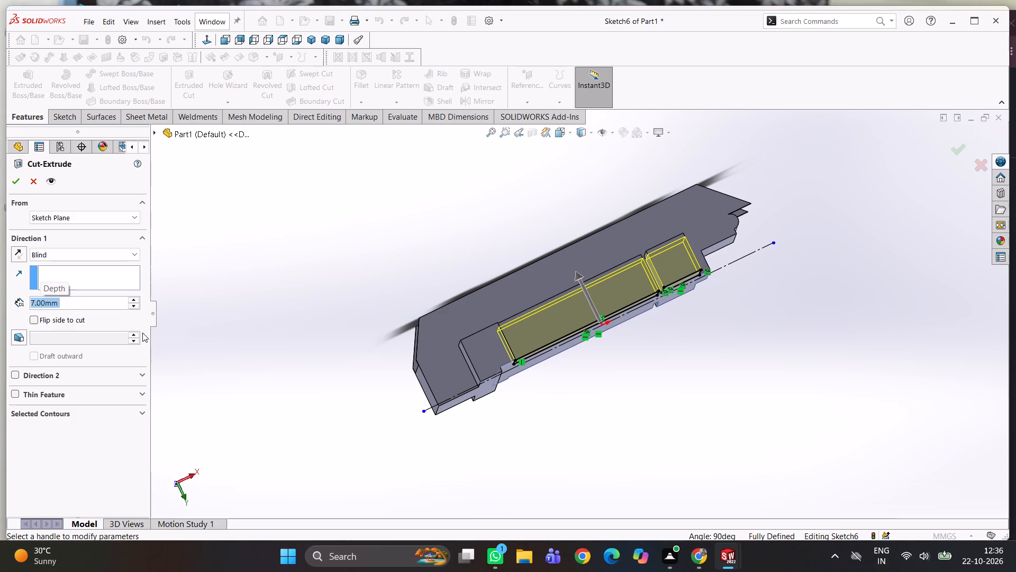
{"action": "middle_click_drag", "start_coordinate": [464, 273], "coordinate": [470, 333]}
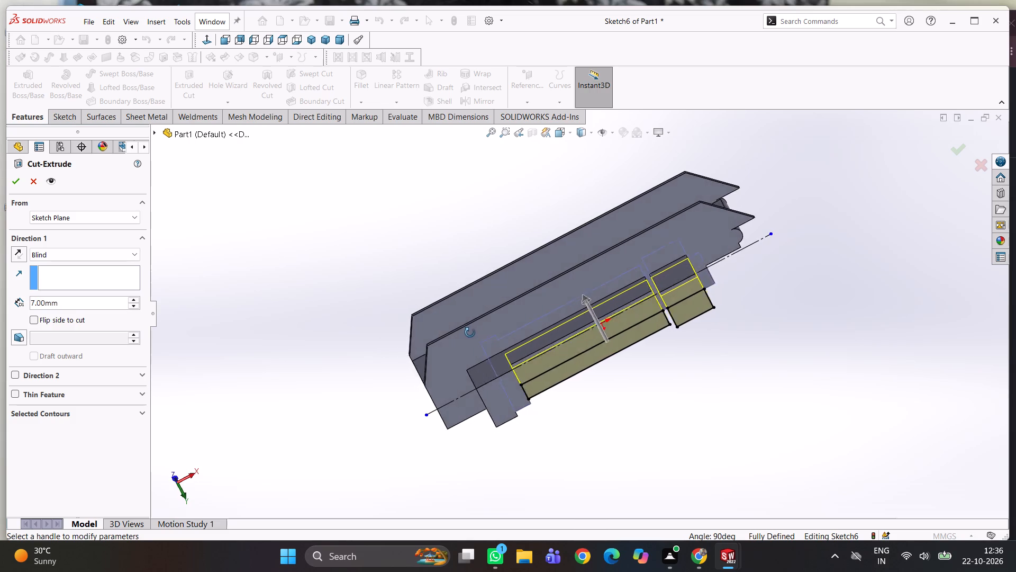
{"action": "middle_click_drag", "start_coordinate": [470, 333], "coordinate": [446, 278]}
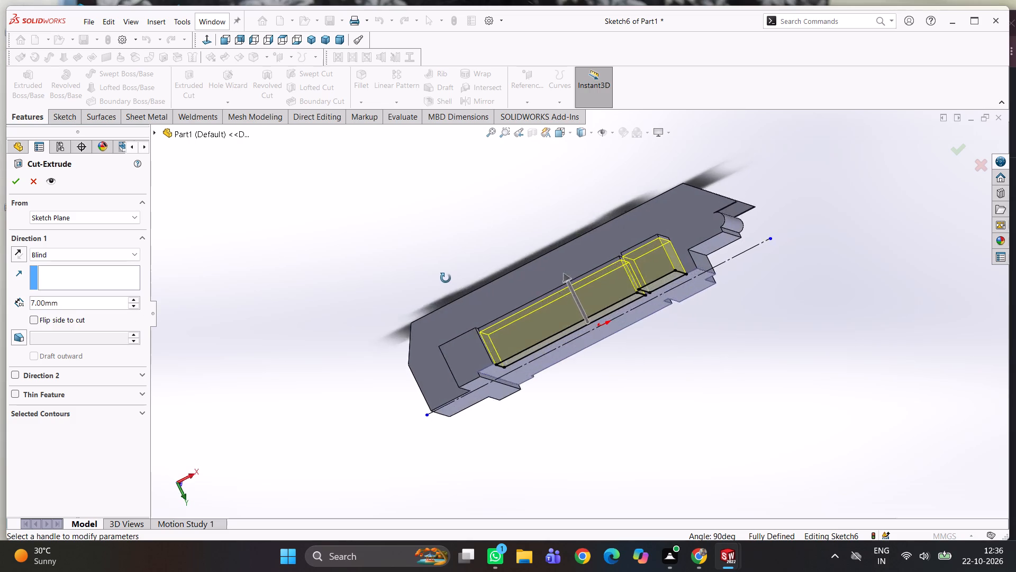
{"action": "middle_click_drag", "start_coordinate": [446, 278], "coordinate": [419, 282]}
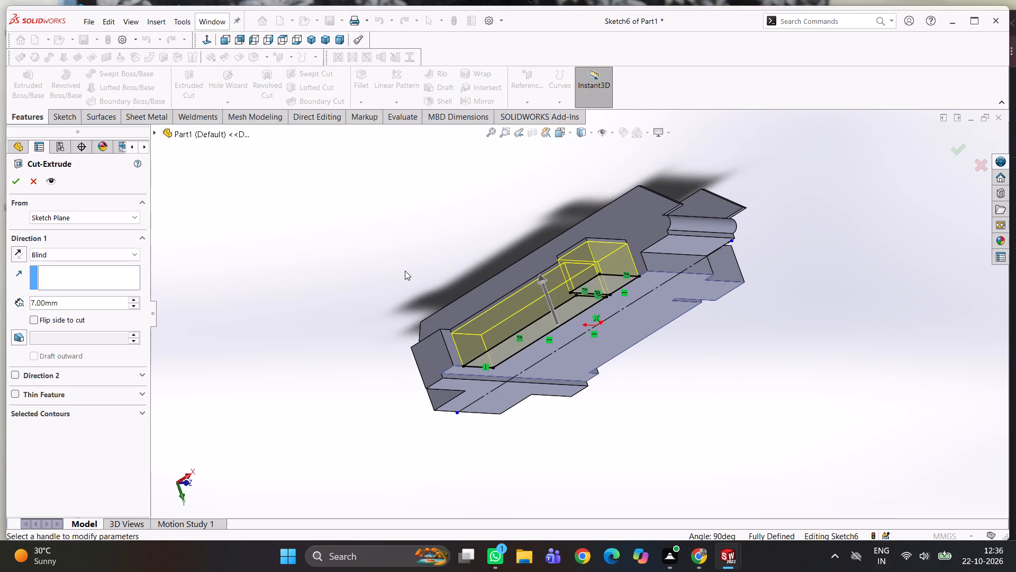
{"action": "left_click", "coordinate": [17, 184]}
{"action": "left_click", "coordinate": [324, 258]}
Examine the new cut on the body's side from several angles, comparing it with the uncut opposite side.
{"action": "middle_click_drag", "start_coordinate": [388, 272], "coordinate": [344, 123]}
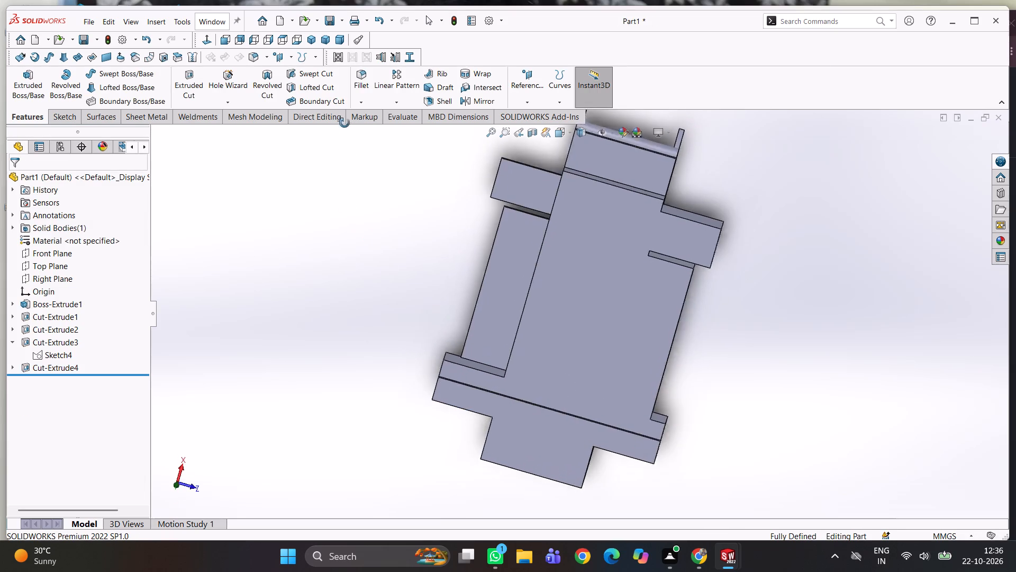
{"action": "middle_click_drag", "start_coordinate": [344, 123], "coordinate": [335, 99]}
{"action": "scroll", "coordinate": [606, 288], "scroll_direction": "up", "scroll_amount": 1}
{"action": "middle_click_drag", "start_coordinate": [610, 290], "coordinate": [691, 251]}
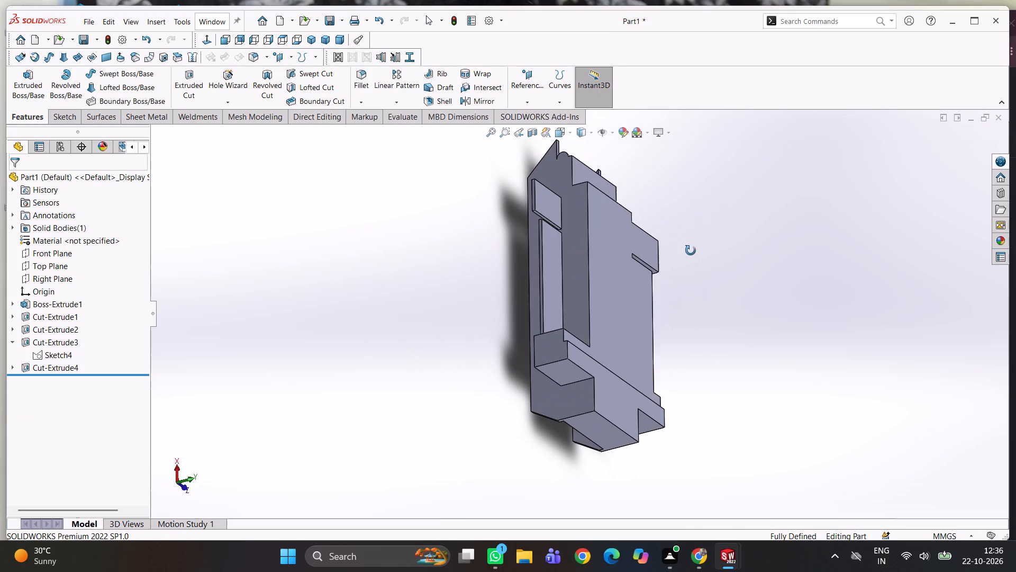
{"action": "middle_click_drag", "start_coordinate": [691, 251], "coordinate": [691, 252]}
{"action": "scroll", "coordinate": [652, 279], "scroll_direction": "down", "scroll_amount": 3}
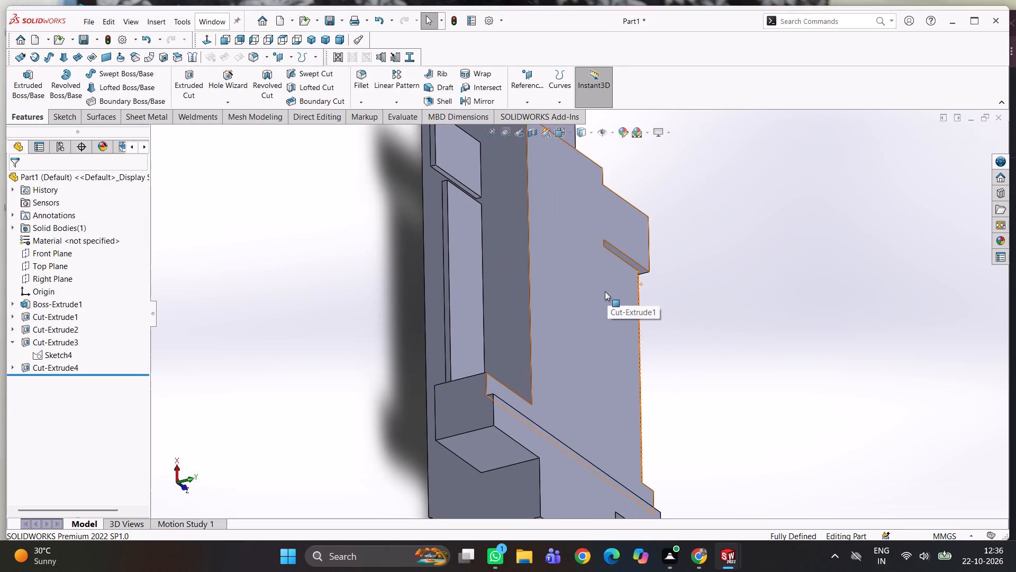
{"action": "scroll", "coordinate": [603, 294], "scroll_direction": "down", "scroll_amount": 2}
{"action": "middle_click_drag", "start_coordinate": [590, 298], "coordinate": [557, 282]}
{"action": "scroll", "coordinate": [540, 273], "scroll_direction": "up", "scroll_amount": 3}
{"action": "middle_click_drag", "start_coordinate": [541, 276], "coordinate": [588, 284]}
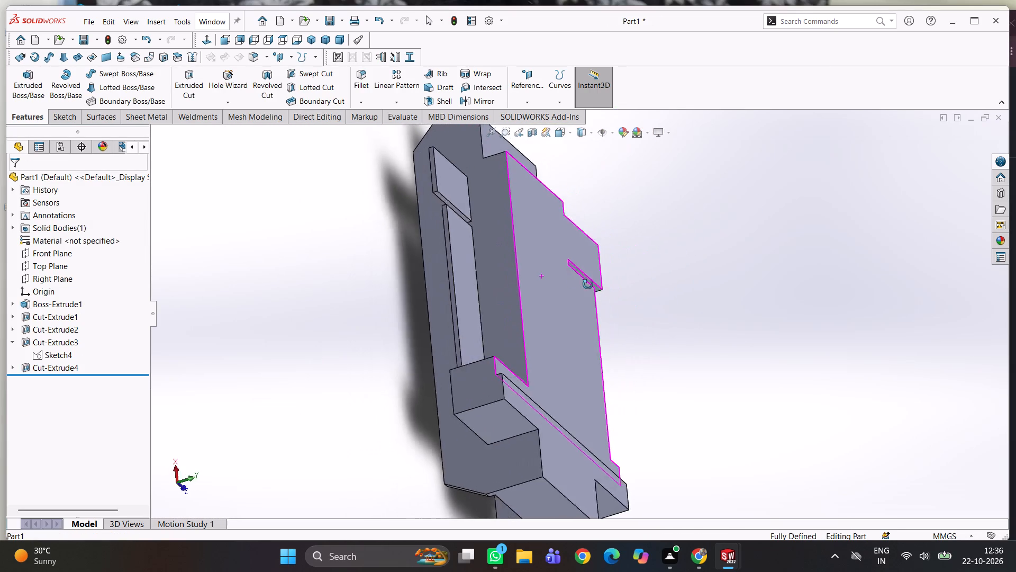
{"action": "middle_click_drag", "start_coordinate": [588, 284], "coordinate": [526, 466]}
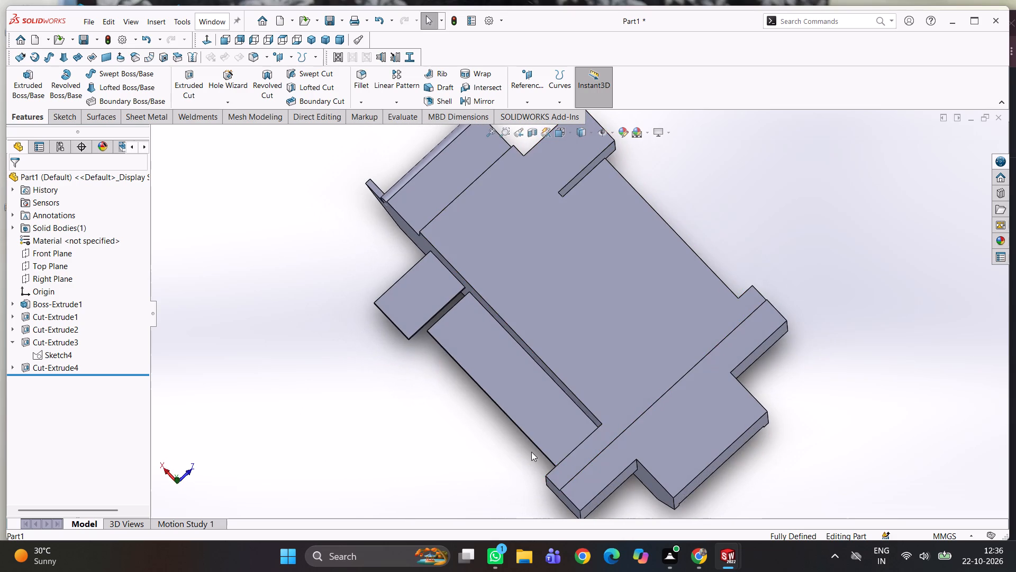
Mirror the Cut-Extrude4 side recesses about the Front Plane onto the opposite side of the body.
{"action": "scroll", "coordinate": [567, 350], "scroll_direction": "down", "scroll_amount": 2}
{"action": "middle_click_drag", "start_coordinate": [569, 345], "coordinate": [558, 195]}
{"action": "scroll", "coordinate": [582, 190], "scroll_direction": "up", "scroll_amount": 1}
{"action": "scroll", "coordinate": [613, 305], "scroll_direction": "up", "scroll_amount": 2}
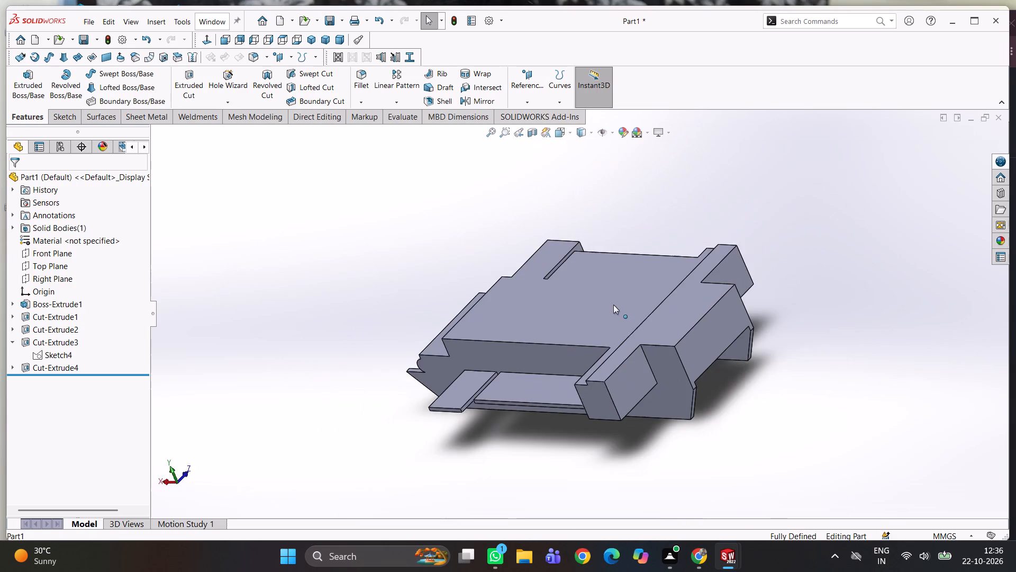
{"action": "middle_click_drag", "start_coordinate": [613, 305], "coordinate": [586, 376]}
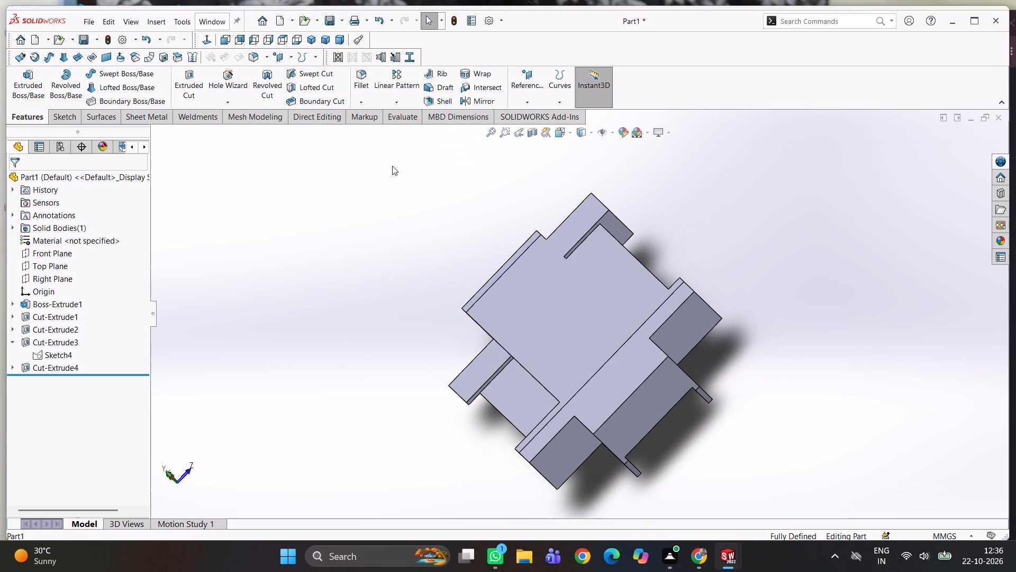
{"action": "left_click", "coordinate": [470, 103]}
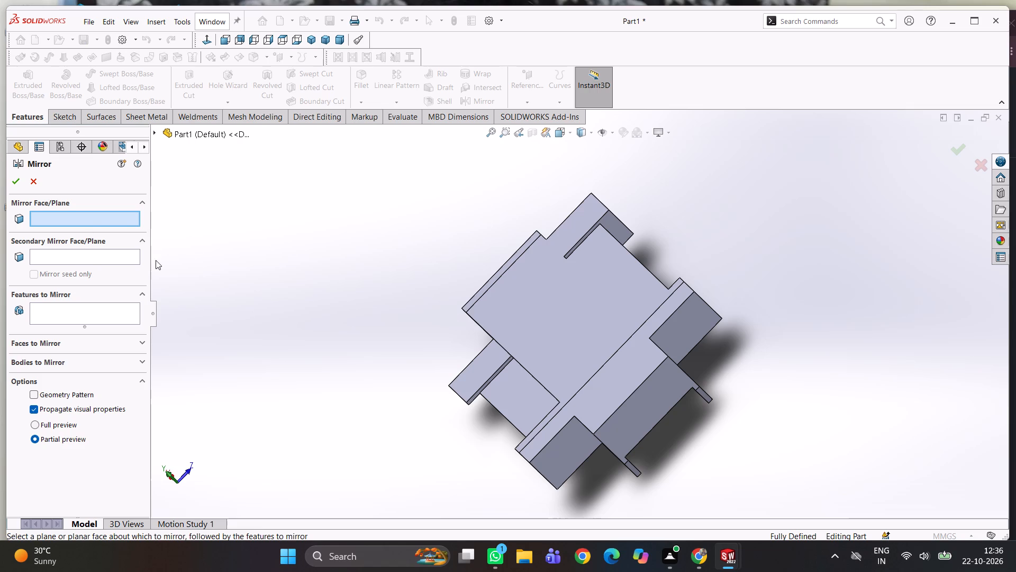
{"action": "left_click", "coordinate": [151, 131]}
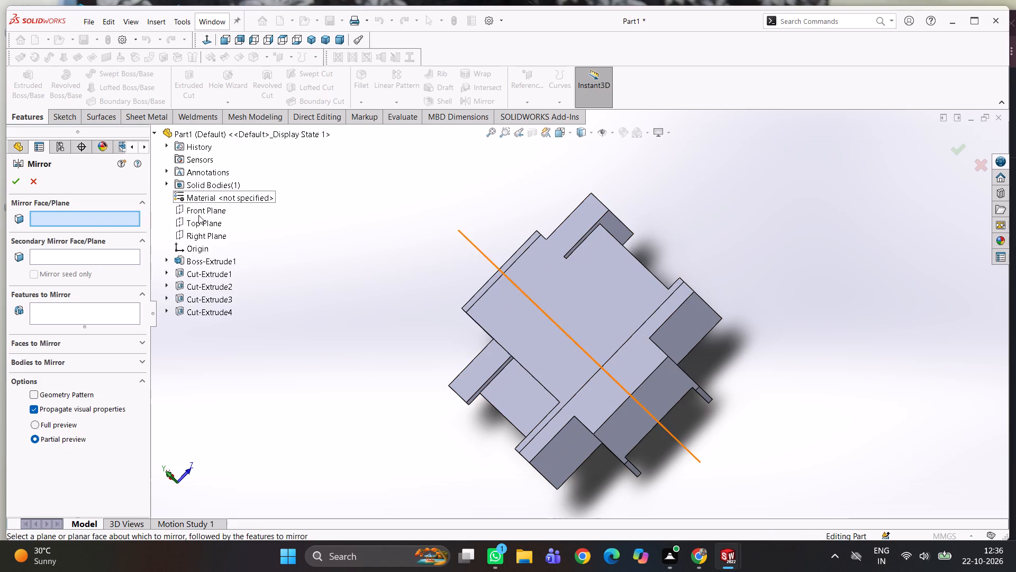
{"action": "left_click", "coordinate": [198, 205]}
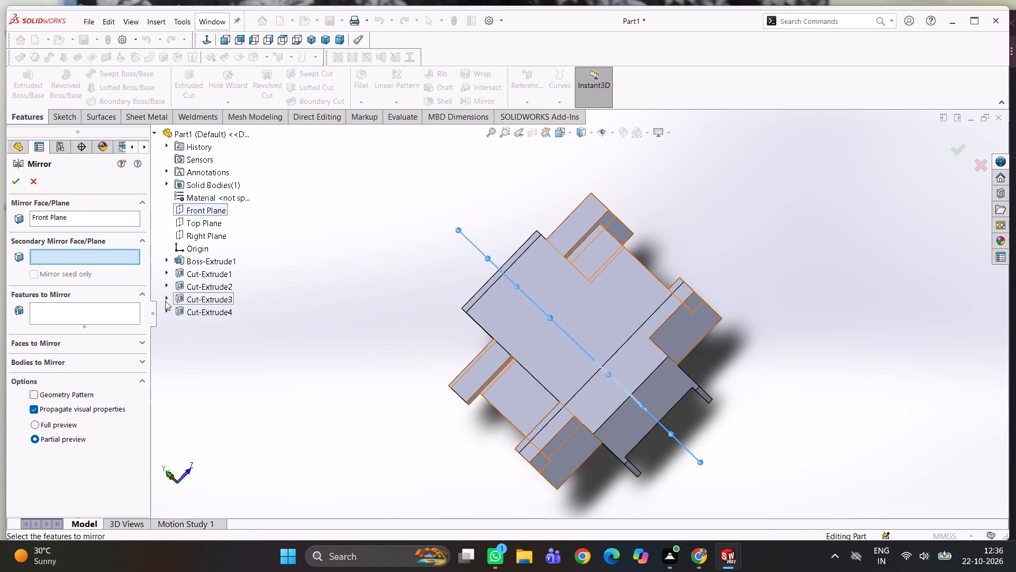
{"action": "left_click", "coordinate": [116, 319]}
{"action": "left_click", "coordinate": [202, 310]}
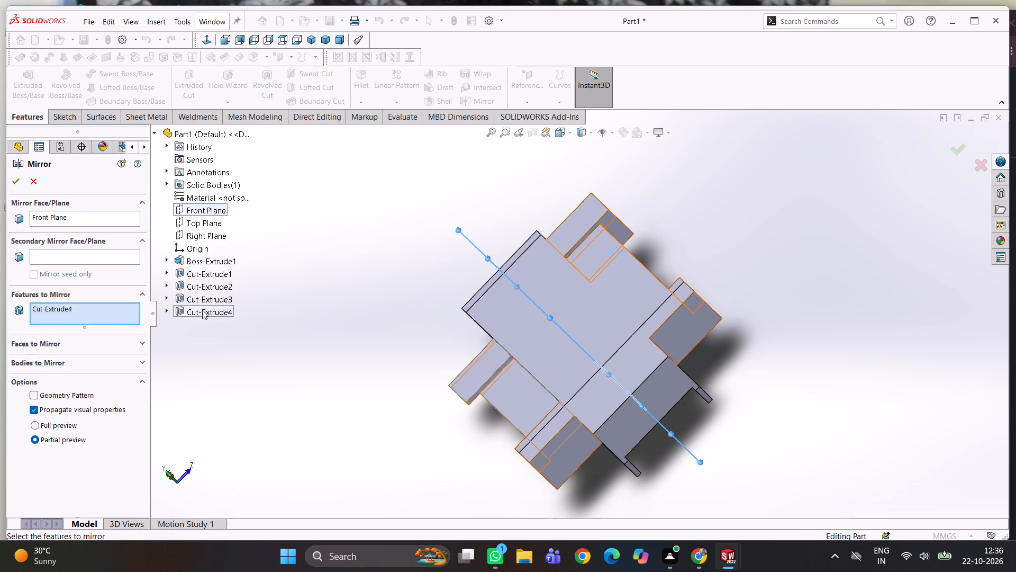
{"action": "left_click", "coordinate": [15, 179]}
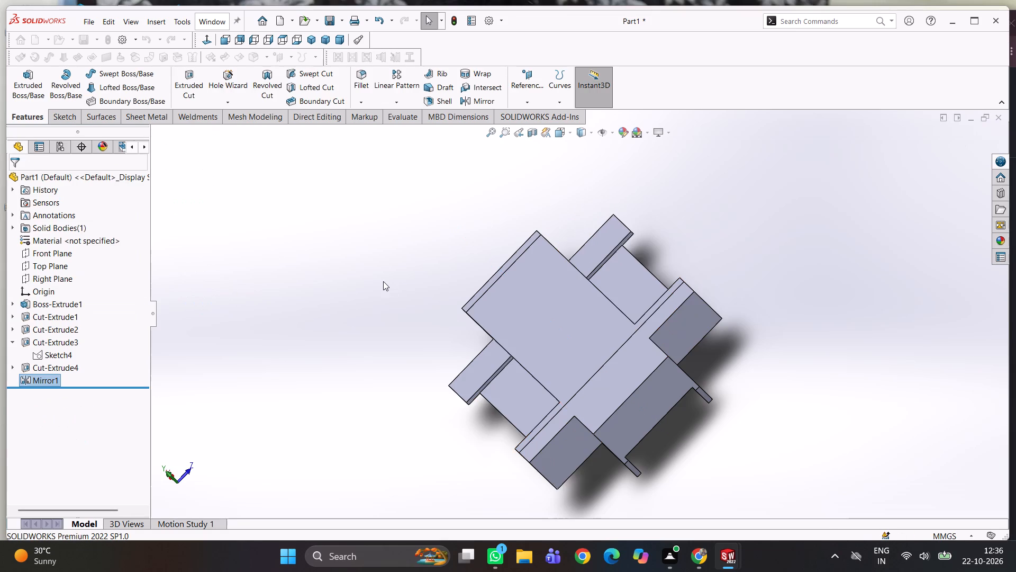
{"action": "left_click", "coordinate": [383, 281]}
Examine the recesses on both sides of the body from several angles, comparing their shape and symmetry.
{"action": "middle_click_drag", "start_coordinate": [379, 309], "coordinate": [500, 235]}
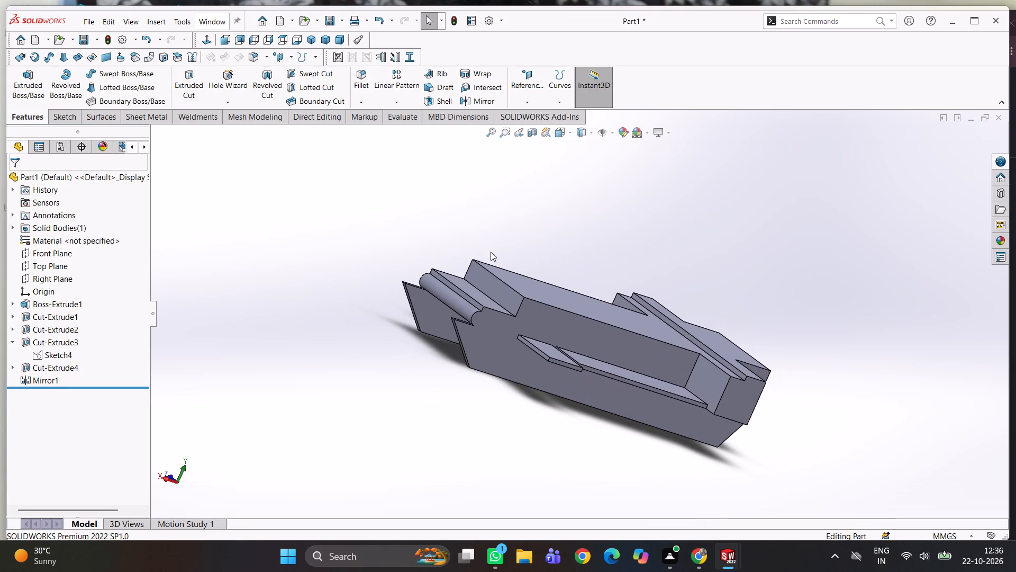
{"action": "scroll", "coordinate": [547, 336], "scroll_direction": "down", "scroll_amount": 1}
{"action": "middle_click_drag", "start_coordinate": [548, 336], "coordinate": [551, 365]}
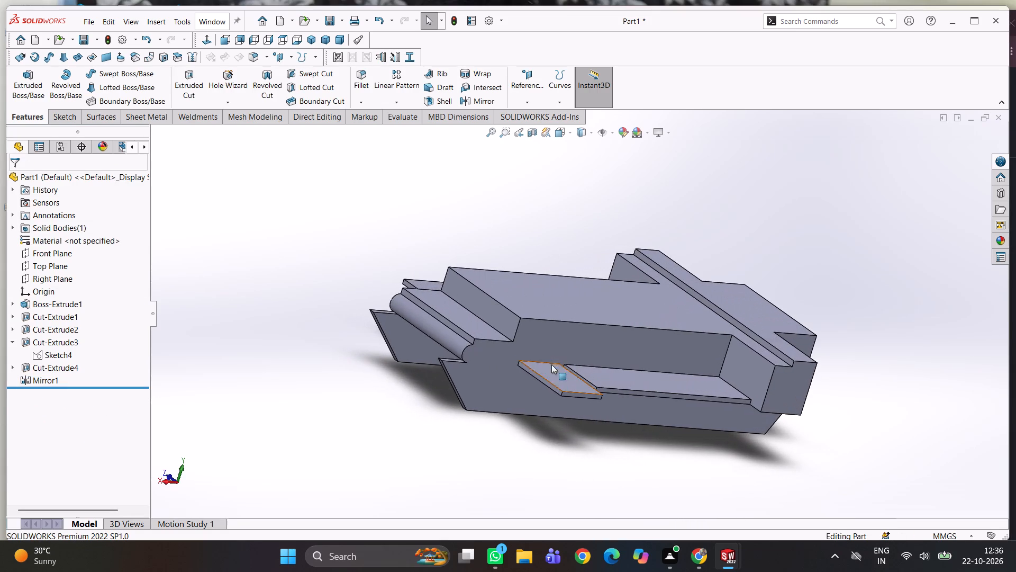
{"action": "middle_click_drag", "start_coordinate": [557, 389], "coordinate": [531, 324]}
{"action": "middle_click_drag", "start_coordinate": [555, 363], "coordinate": [608, 238]}
{"action": "middle_click_drag", "start_coordinate": [586, 312], "coordinate": [523, 343]}
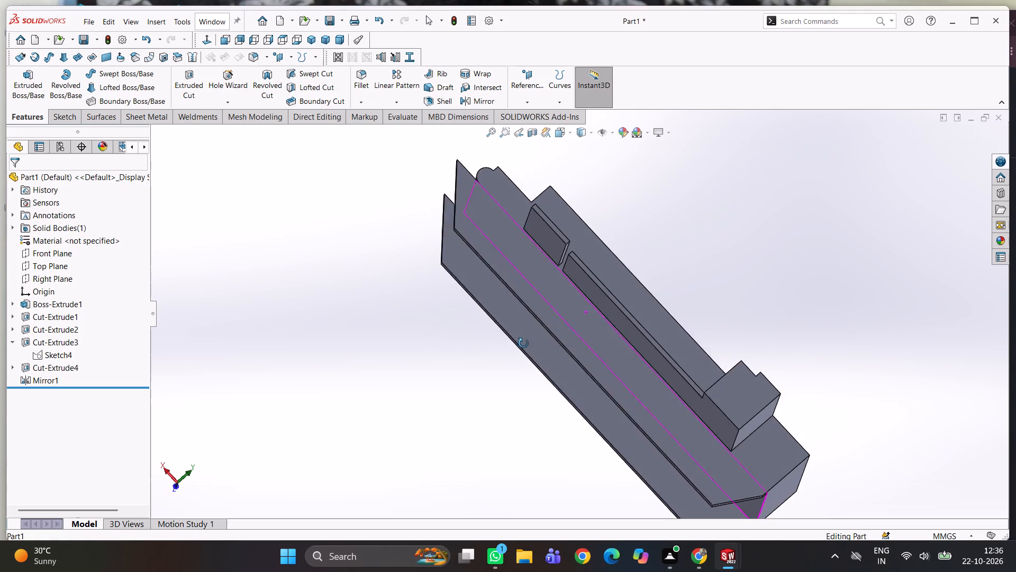
{"action": "middle_click_drag", "start_coordinate": [523, 343], "coordinate": [519, 350]}
{"action": "scroll", "coordinate": [685, 293], "scroll_direction": "up", "scroll_amount": 3}
{"action": "middle_click_drag", "start_coordinate": [689, 297], "coordinate": [591, 359]}
{"action": "scroll", "coordinate": [585, 366], "scroll_direction": "down", "scroll_amount": 3}
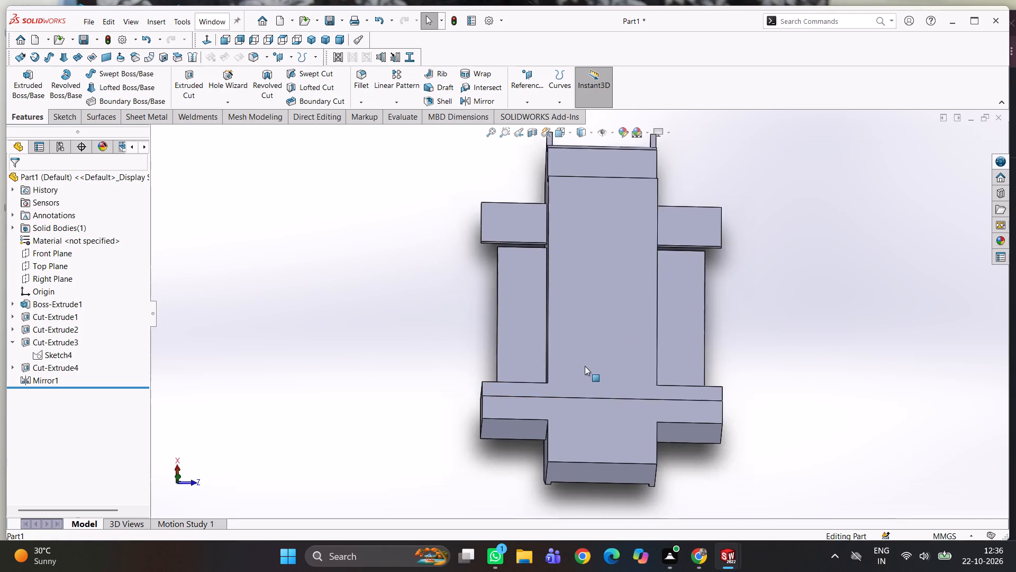
{"action": "middle_click_drag", "start_coordinate": [580, 367], "coordinate": [651, 437]}
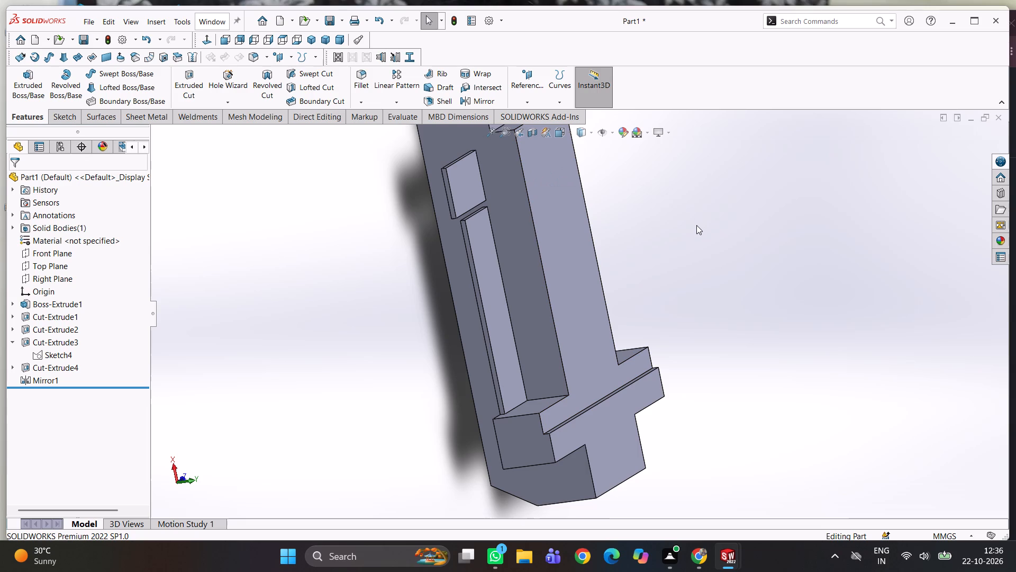
{"action": "middle_click_drag", "start_coordinate": [690, 225], "coordinate": [649, 162]}
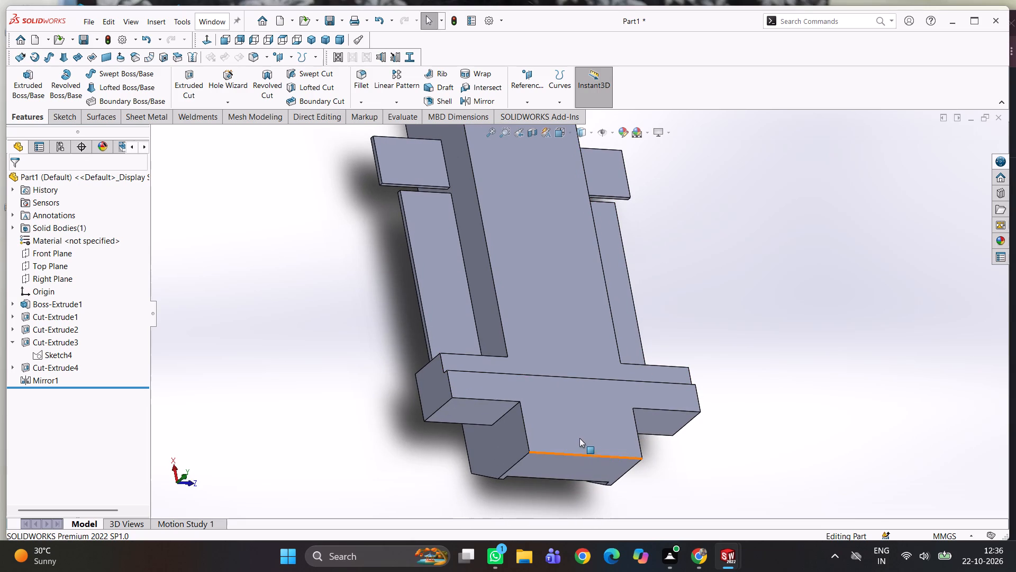
Chamfer the central block's outer top edge, at the end beyond the wide crosspiece, by 10 mm at 45 degrees.
{"action": "left_click", "coordinate": [368, 104]}
{"action": "left_click", "coordinate": [382, 131]}
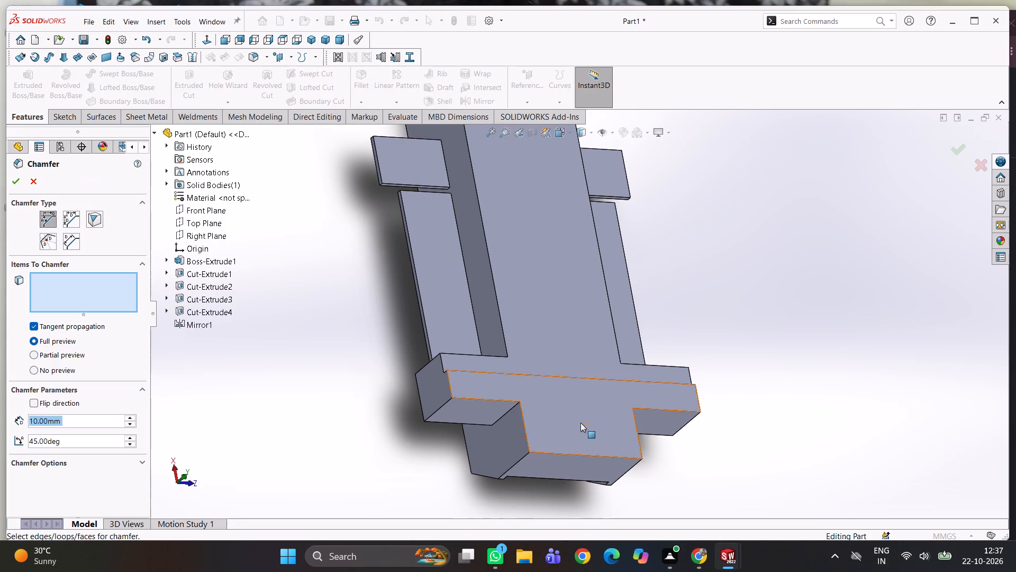
{"action": "left_click", "coordinate": [587, 454]}
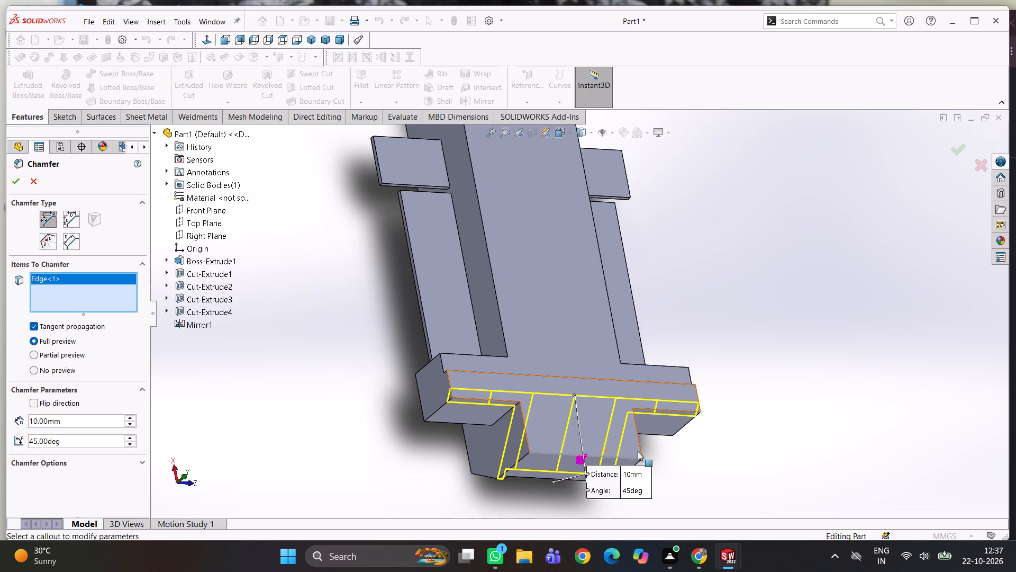
{"action": "middle_click_drag", "start_coordinate": [686, 442], "coordinate": [706, 431]}
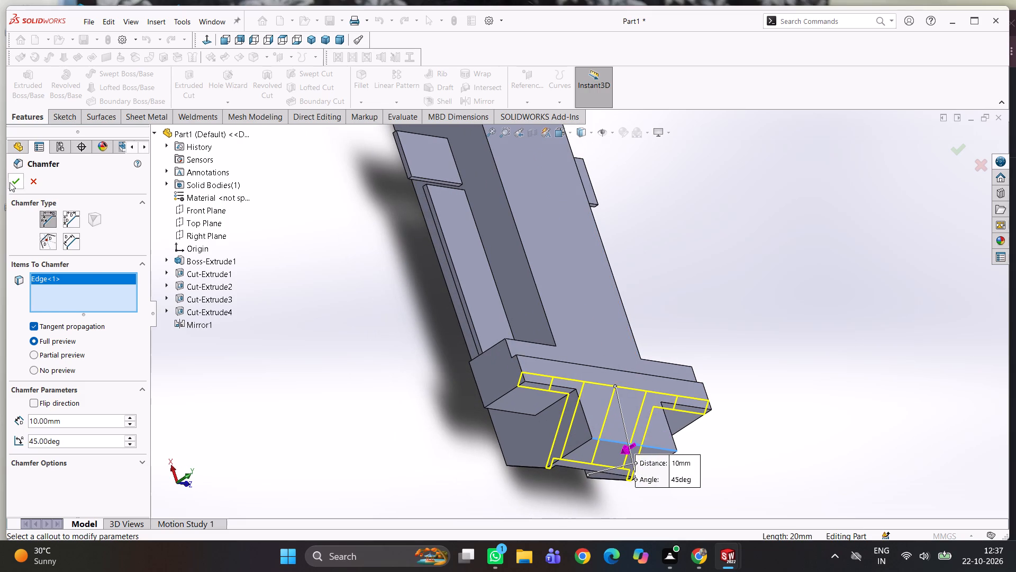
{"action": "left_click", "coordinate": [10, 182]}
{"action": "left_click", "coordinate": [359, 310]}
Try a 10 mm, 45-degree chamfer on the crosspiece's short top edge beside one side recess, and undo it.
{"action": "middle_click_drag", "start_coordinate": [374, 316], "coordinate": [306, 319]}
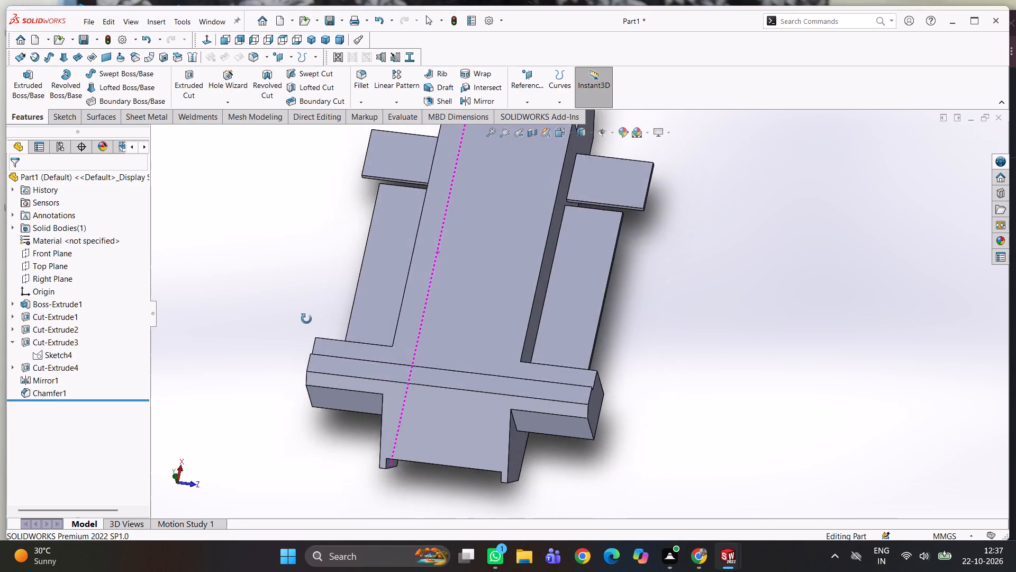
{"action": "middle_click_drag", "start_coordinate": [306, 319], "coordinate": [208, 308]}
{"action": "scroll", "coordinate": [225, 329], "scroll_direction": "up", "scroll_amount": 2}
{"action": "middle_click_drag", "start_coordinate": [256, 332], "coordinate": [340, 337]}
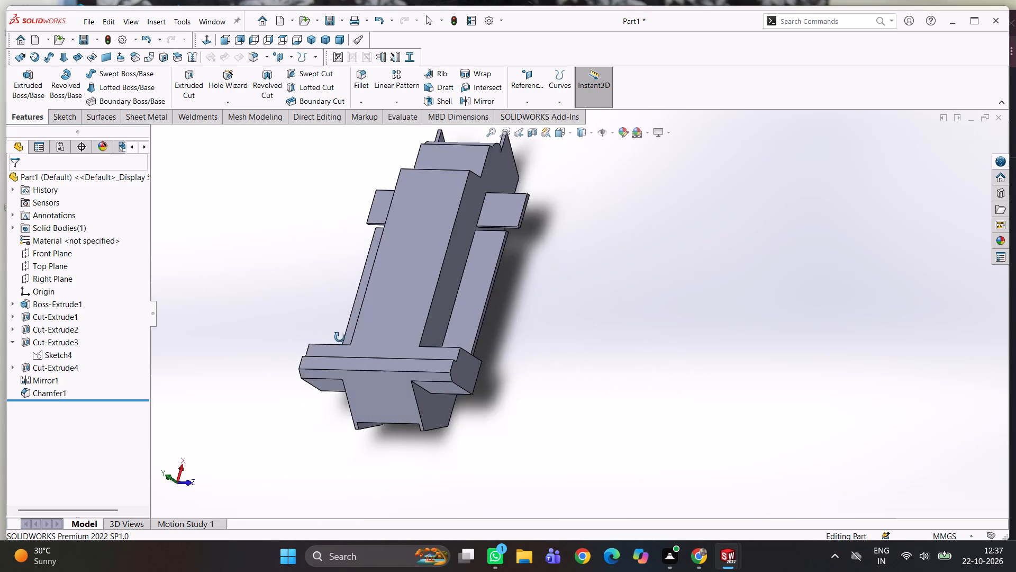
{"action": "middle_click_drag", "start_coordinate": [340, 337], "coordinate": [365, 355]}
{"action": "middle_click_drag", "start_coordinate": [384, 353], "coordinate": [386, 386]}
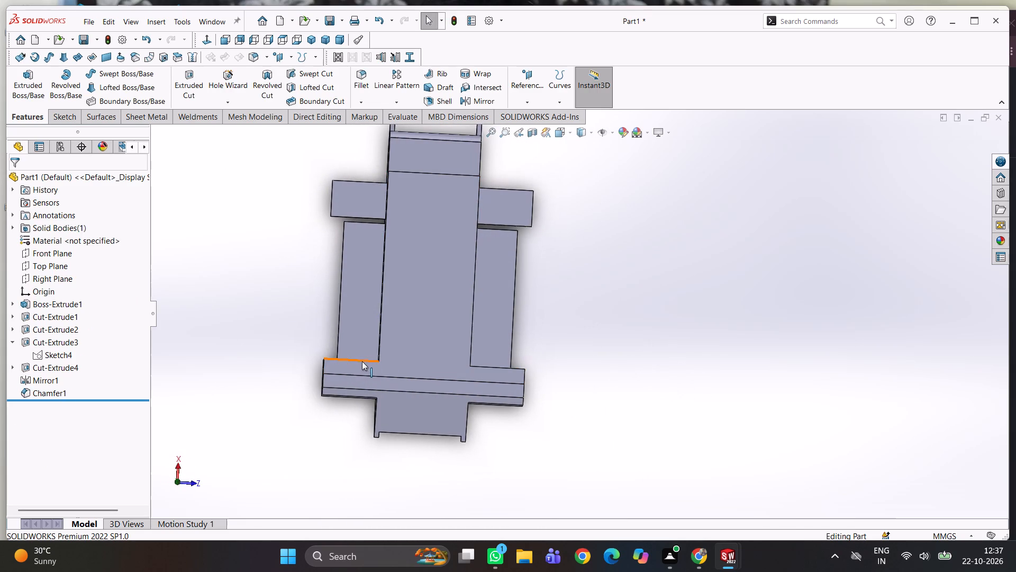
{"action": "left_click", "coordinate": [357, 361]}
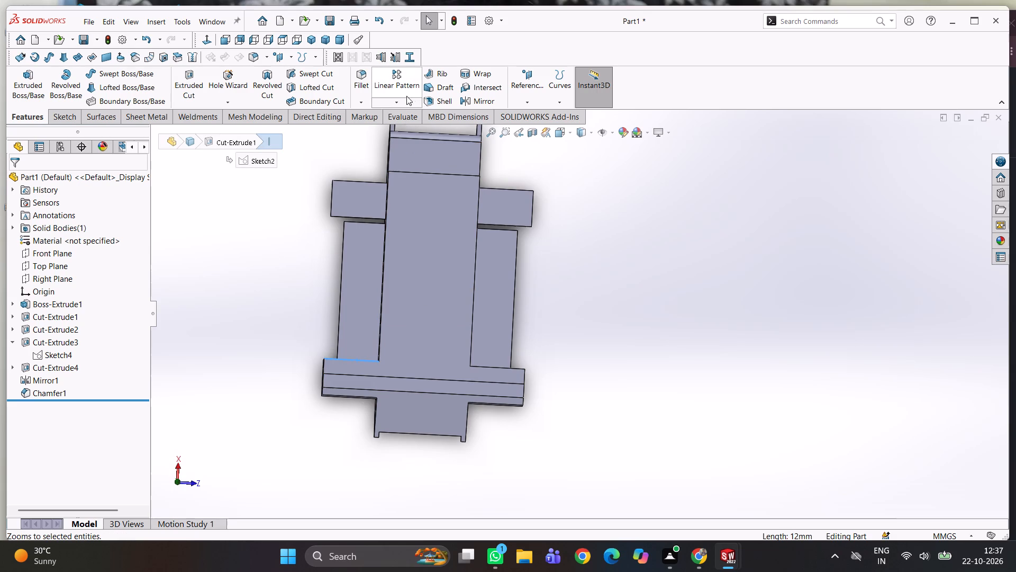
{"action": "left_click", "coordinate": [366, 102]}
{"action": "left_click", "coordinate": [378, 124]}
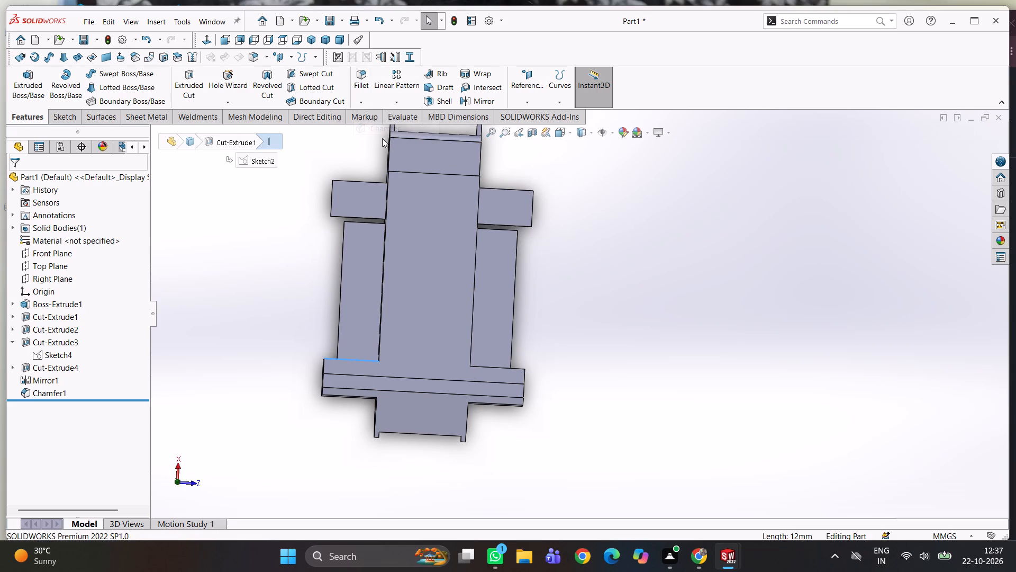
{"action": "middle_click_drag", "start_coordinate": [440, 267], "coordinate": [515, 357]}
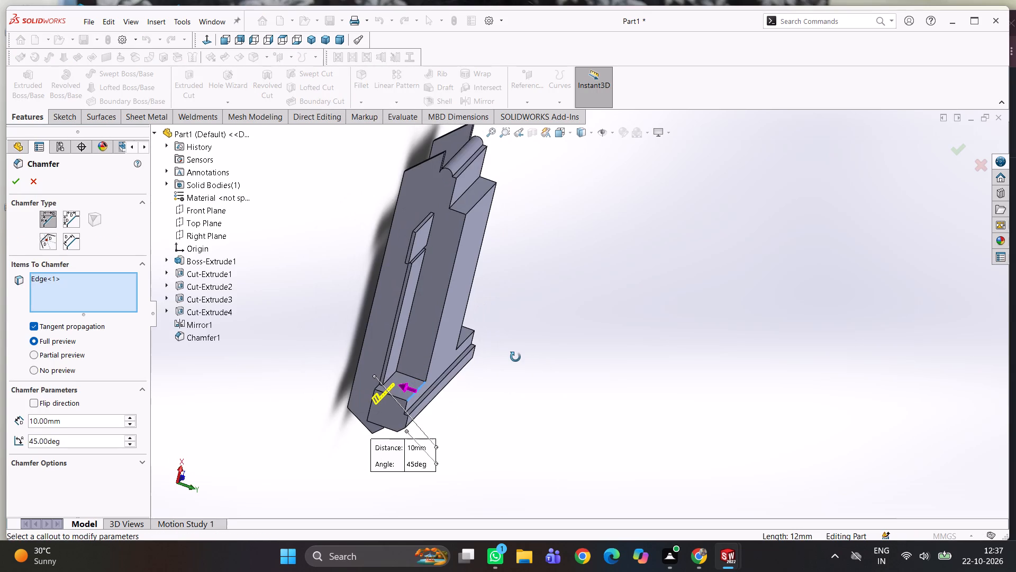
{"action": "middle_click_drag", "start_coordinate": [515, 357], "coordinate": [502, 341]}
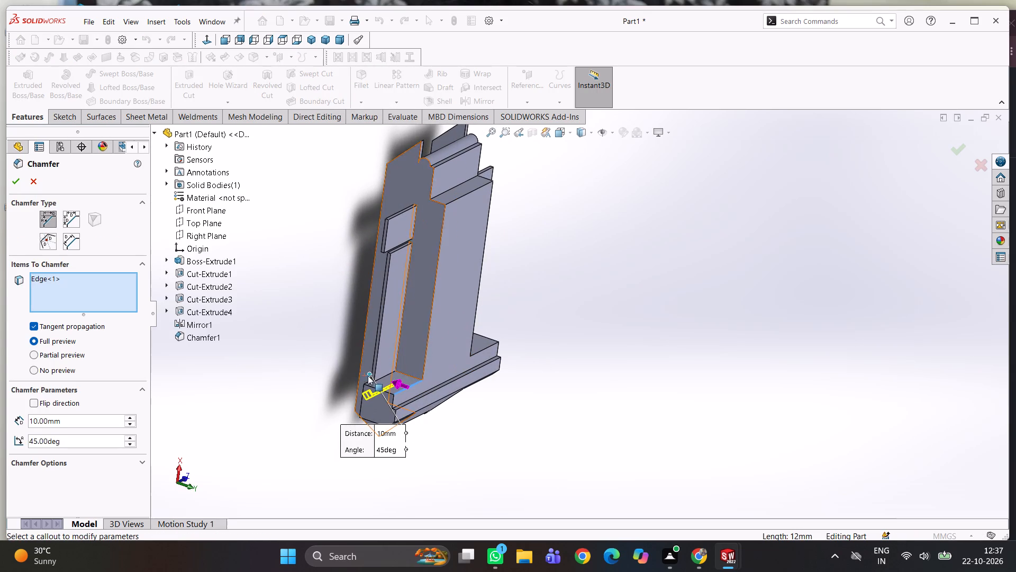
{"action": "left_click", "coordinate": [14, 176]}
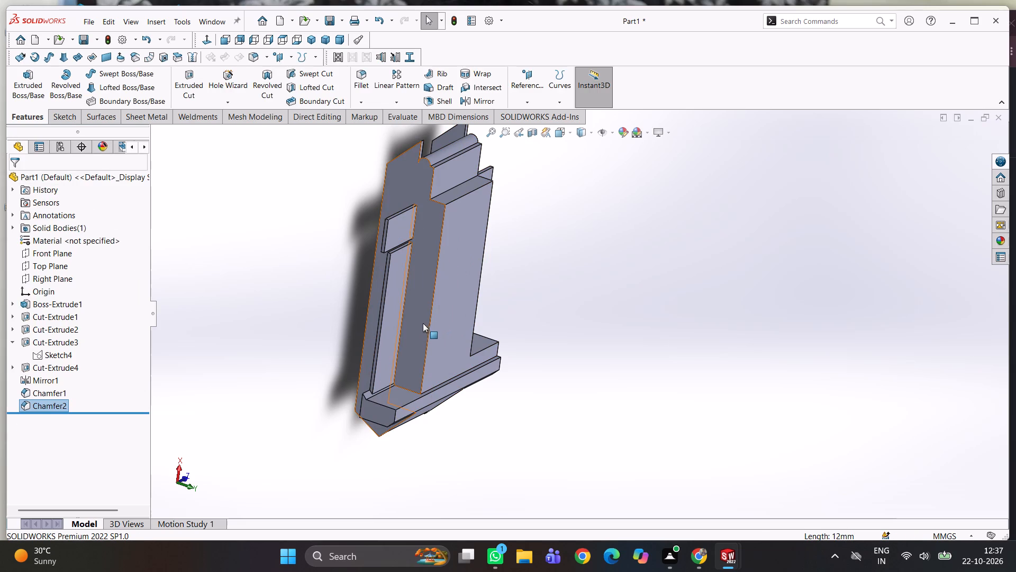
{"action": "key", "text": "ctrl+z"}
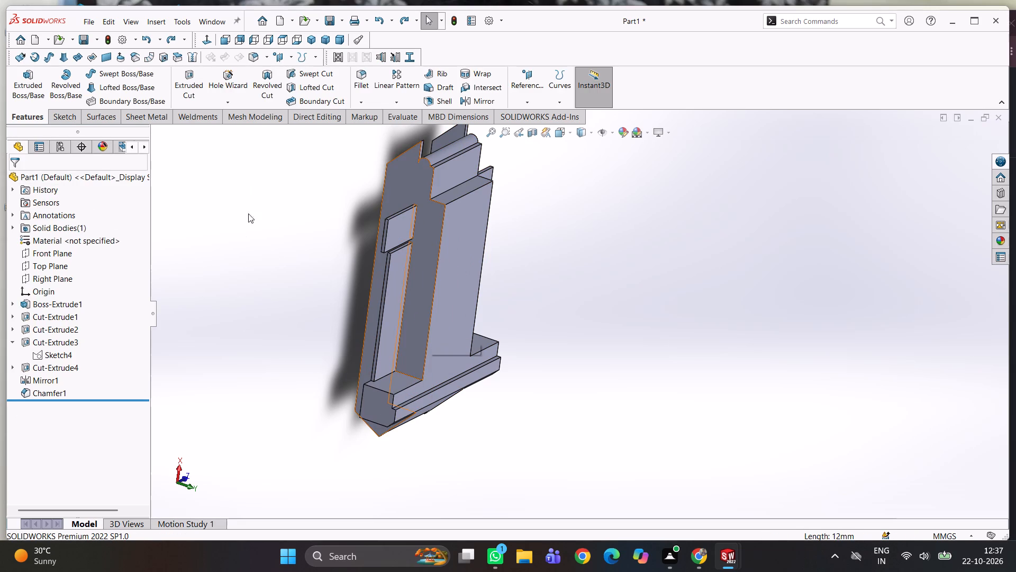
Chamfer the crosspiece's short top edges beside both side recesses by 5 mm at 45 degrees.
{"action": "left_click", "coordinate": [365, 97]}
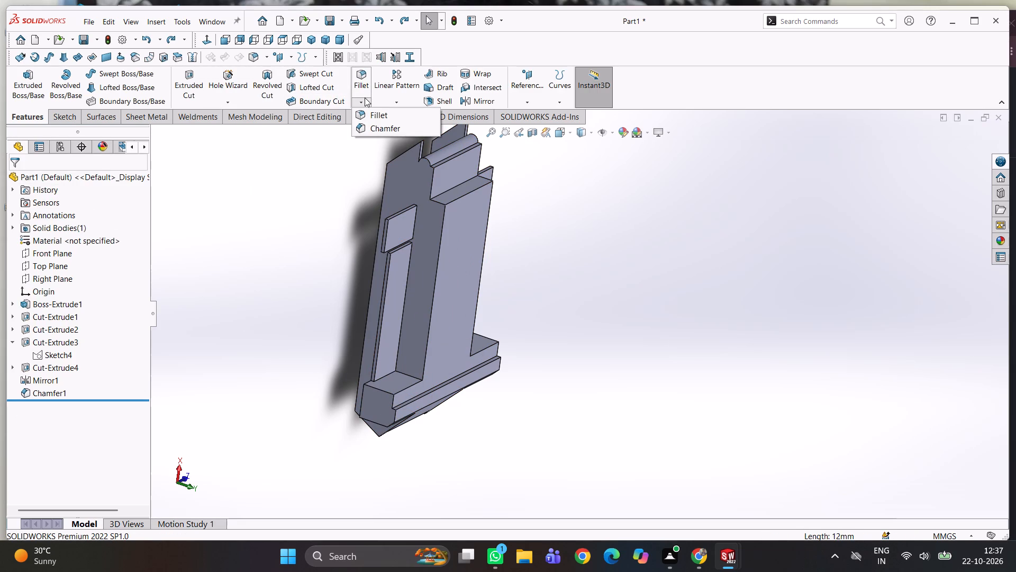
{"action": "left_click", "coordinate": [387, 126]}
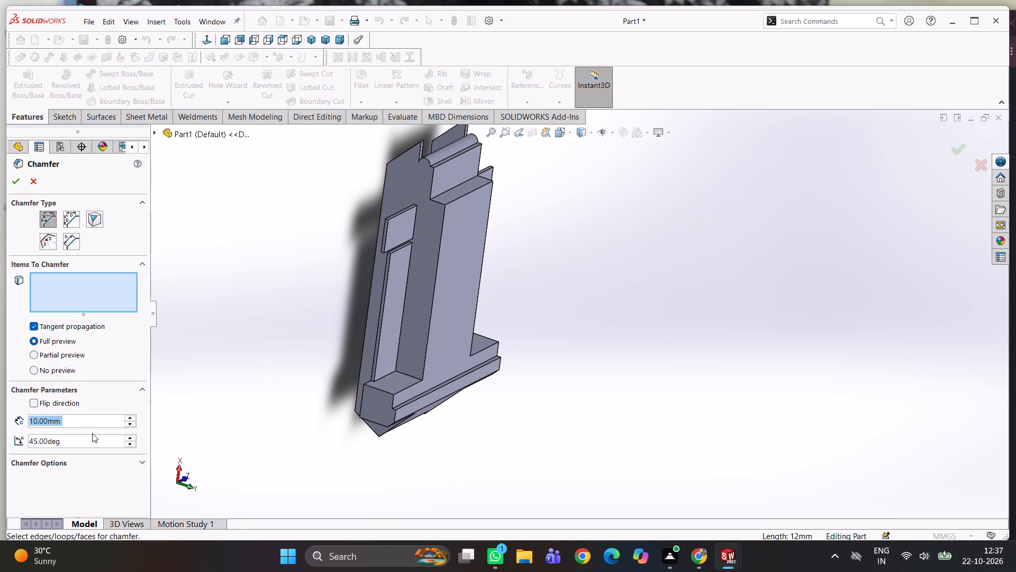
{"action": "key", "text": "1"}
{"action": "key", "text": "Return"}
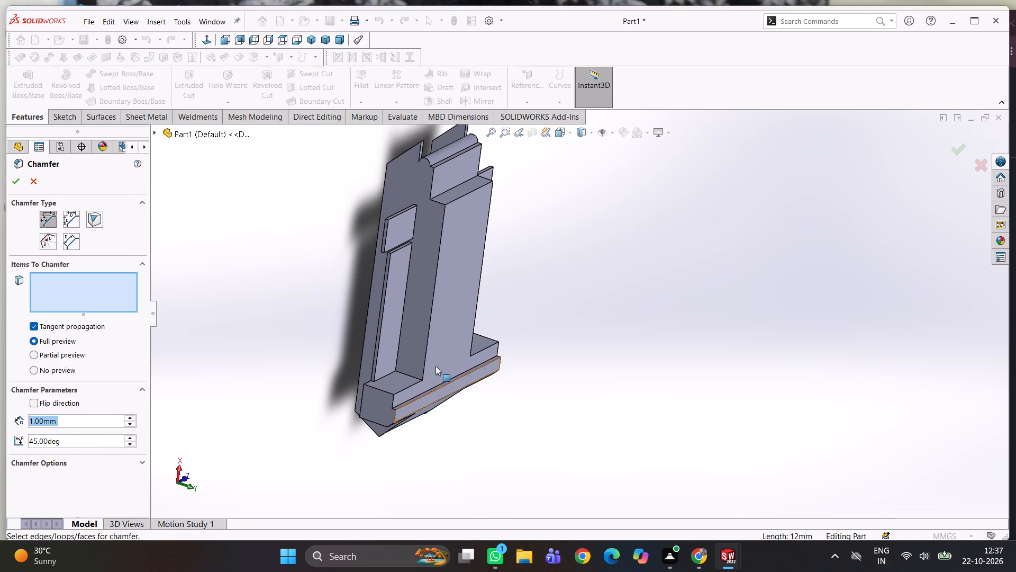
{"action": "left_click", "coordinate": [414, 382]}
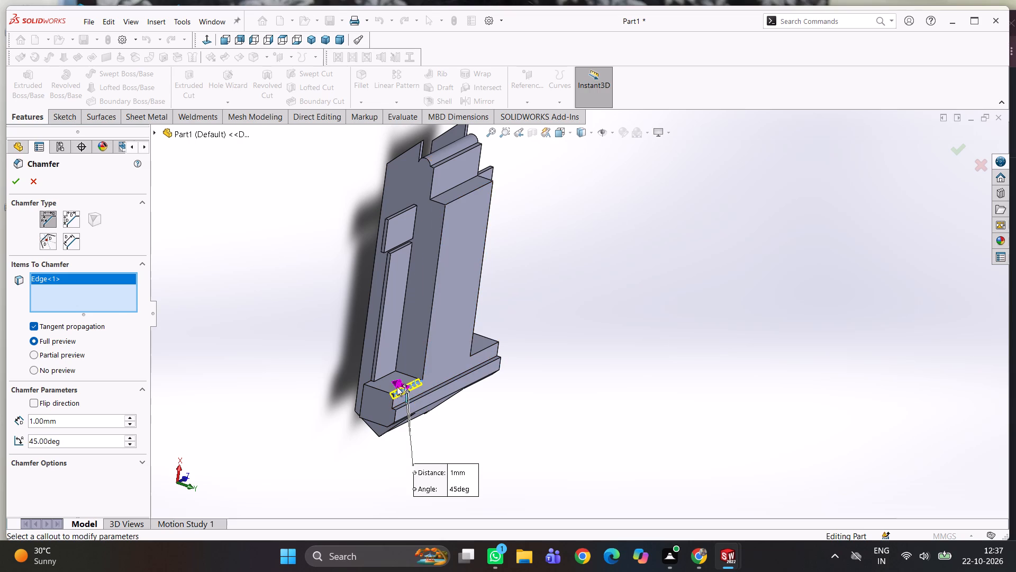
{"action": "left_click_drag", "start_coordinate": [67, 421], "coordinate": [0, 421]}
{"action": "key", "text": "5"}
{"action": "key", "text": "Return"}
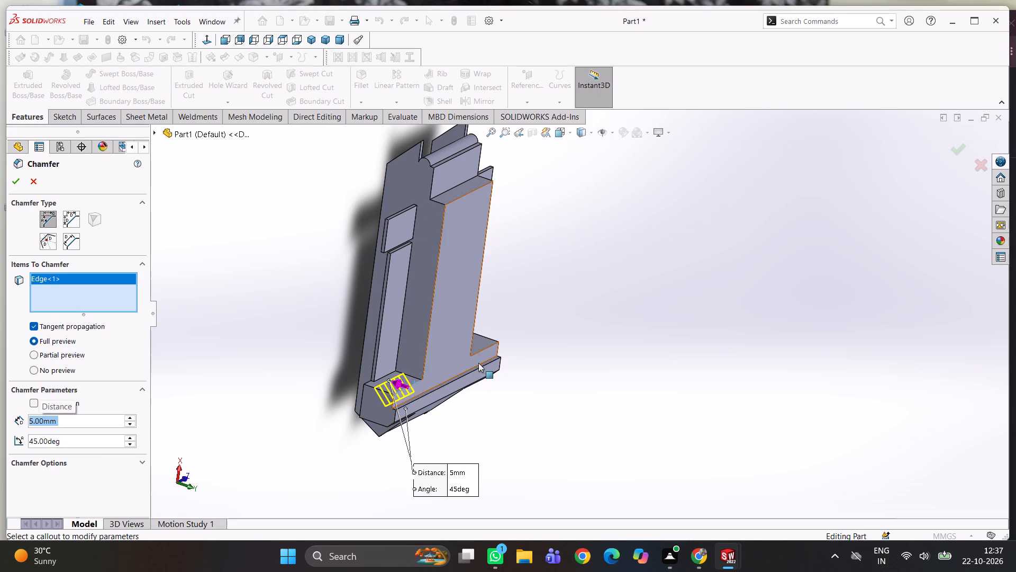
{"action": "middle_click_drag", "start_coordinate": [478, 360], "coordinate": [454, 373]}
{"action": "left_click", "coordinate": [502, 345]}
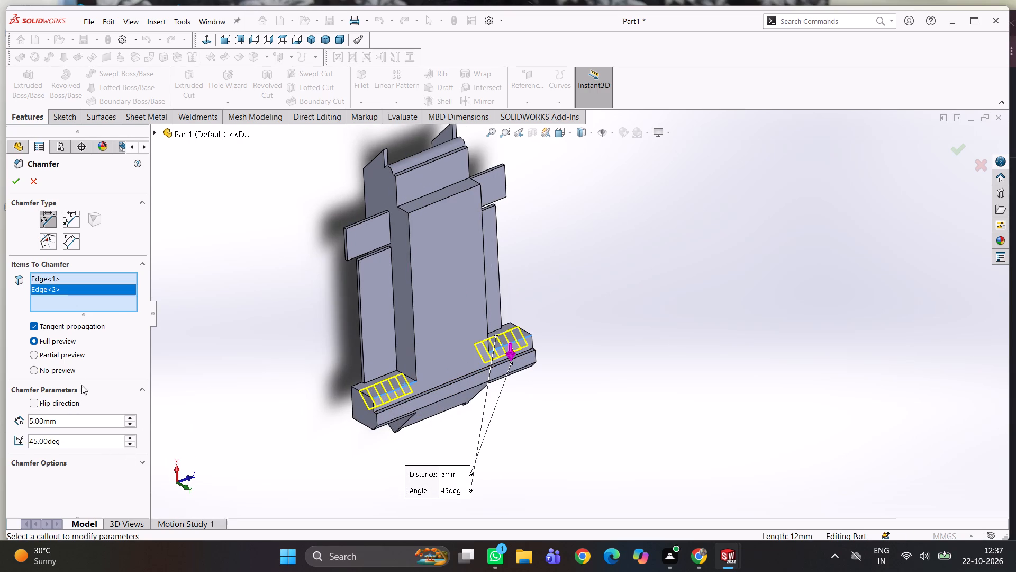
{"action": "left_click", "coordinate": [16, 183]}
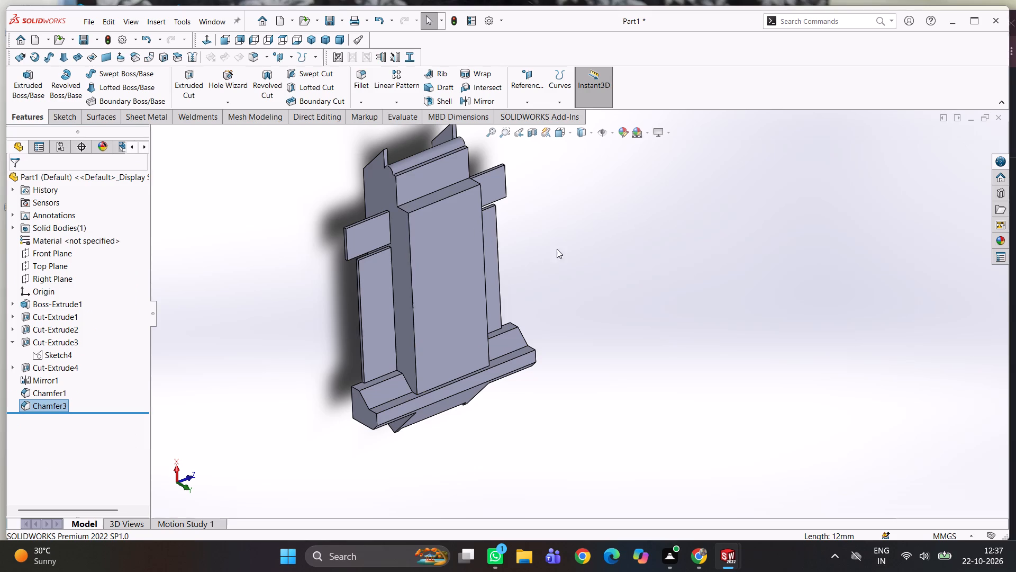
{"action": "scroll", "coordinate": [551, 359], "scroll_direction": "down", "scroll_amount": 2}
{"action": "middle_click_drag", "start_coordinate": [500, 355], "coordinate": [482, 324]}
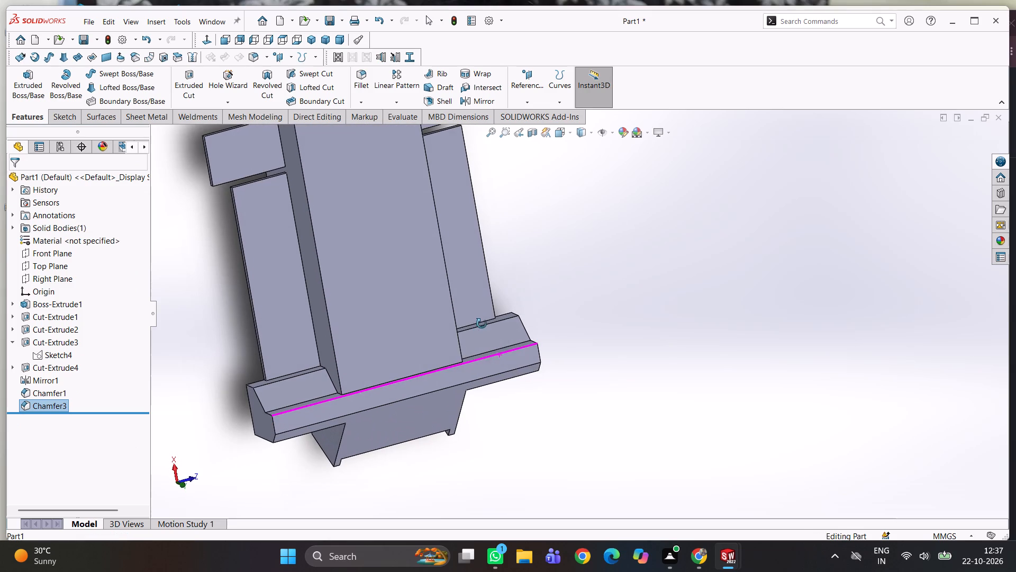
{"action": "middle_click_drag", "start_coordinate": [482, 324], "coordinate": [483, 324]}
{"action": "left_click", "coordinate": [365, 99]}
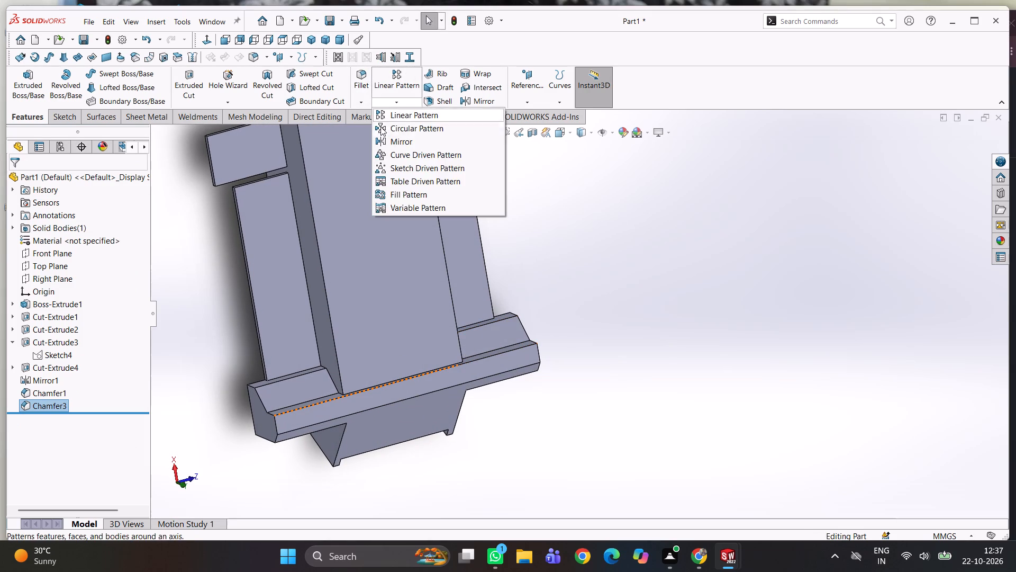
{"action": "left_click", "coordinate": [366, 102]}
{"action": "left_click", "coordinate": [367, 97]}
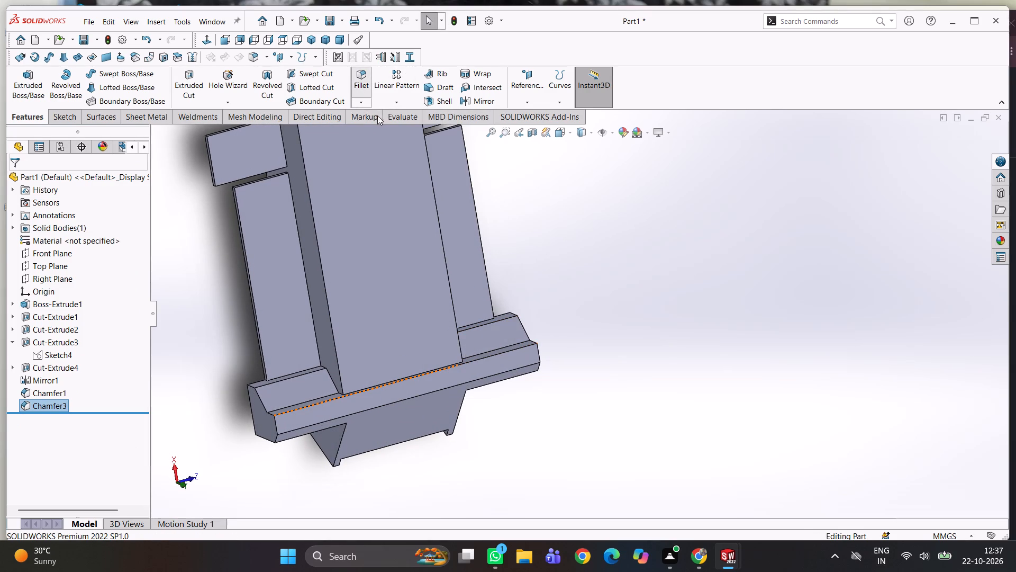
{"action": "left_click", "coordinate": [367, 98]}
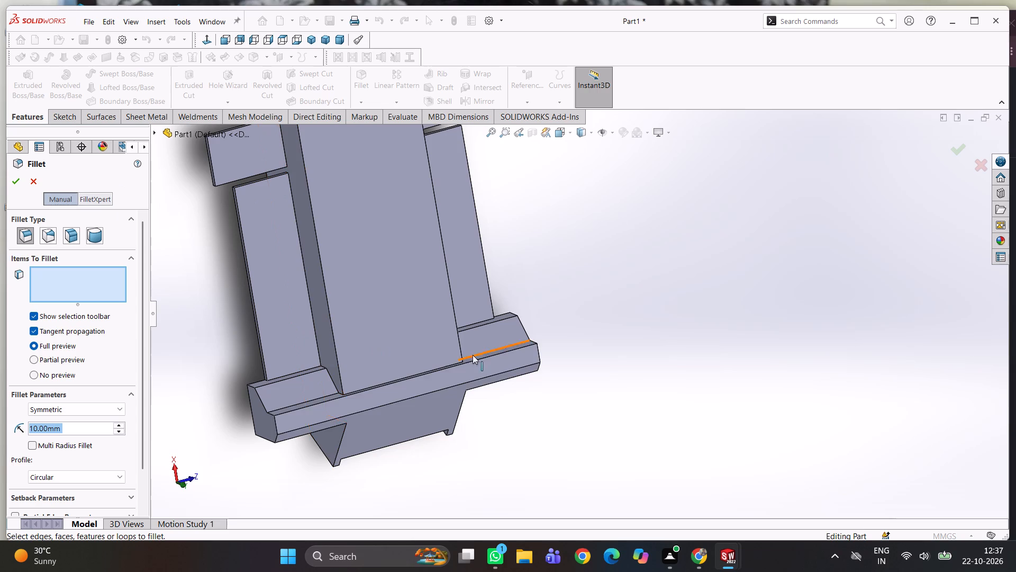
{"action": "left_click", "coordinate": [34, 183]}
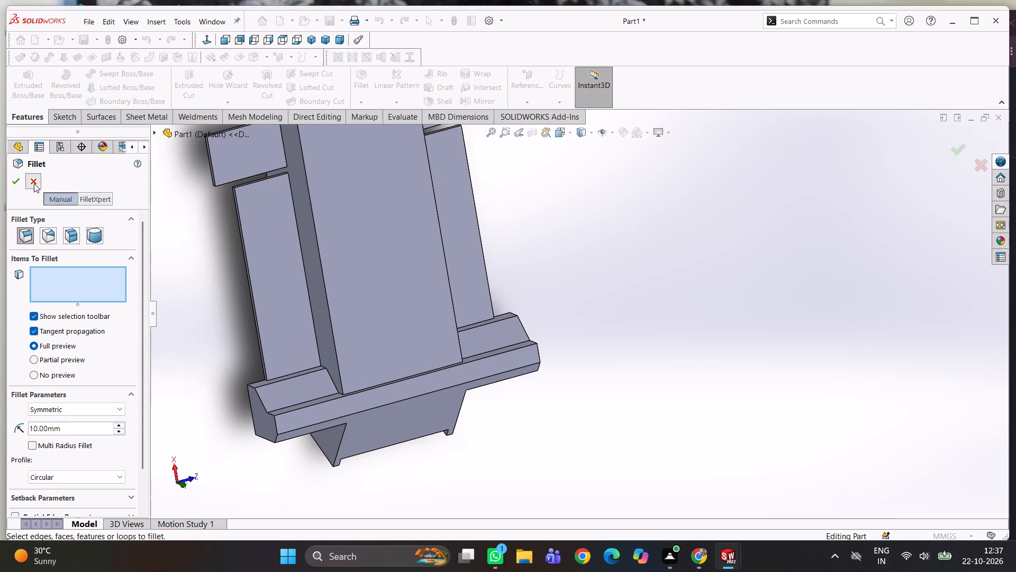
Chamfer the wide crosspiece's long top edge, running its full width, by 1 mm at 45 degrees.
{"action": "left_click", "coordinate": [366, 103]}
{"action": "left_click", "coordinate": [371, 130]}
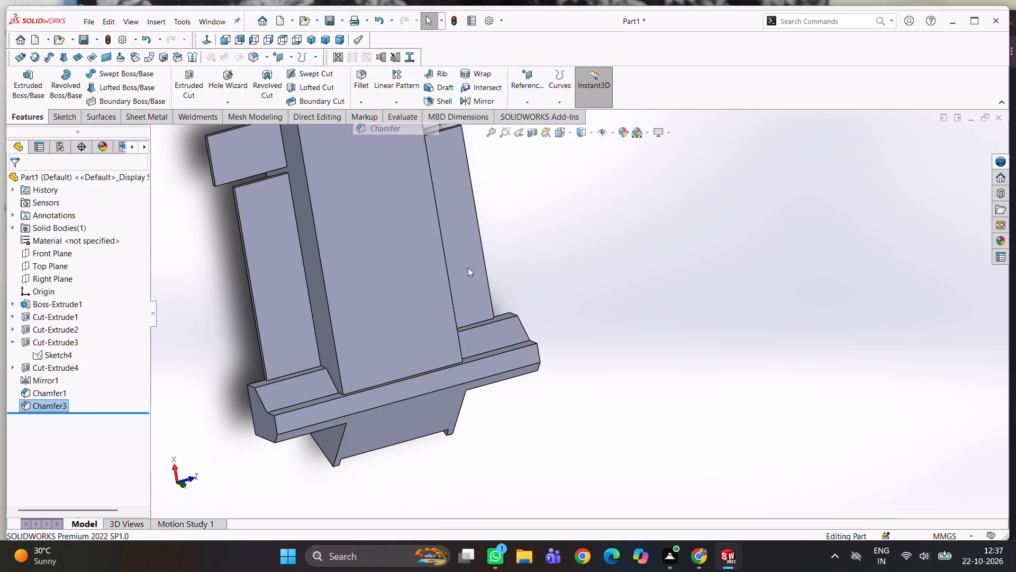
{"action": "left_click", "coordinate": [511, 352]}
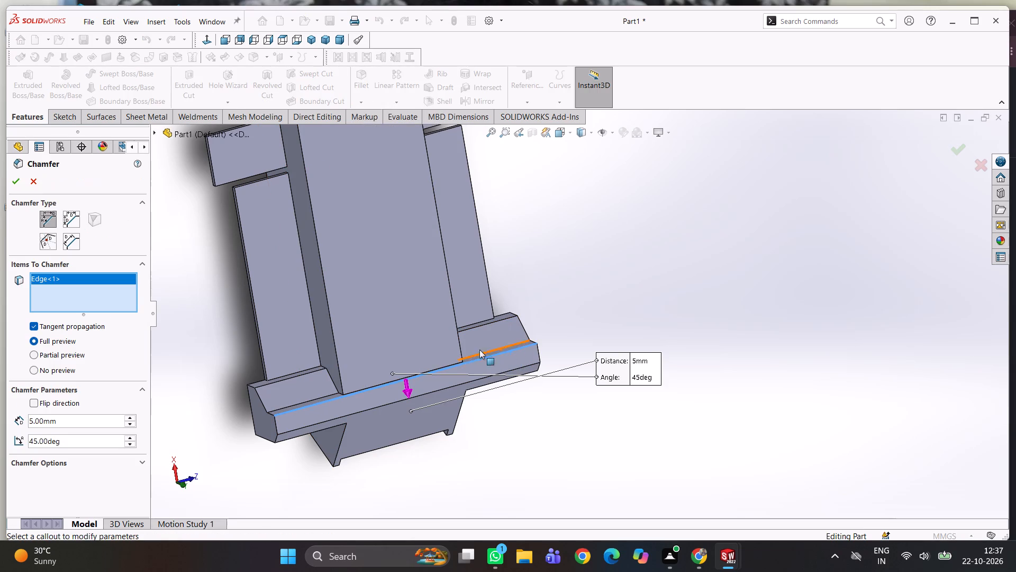
{"action": "left_click_drag", "start_coordinate": [76, 421], "coordinate": [32, 427]}
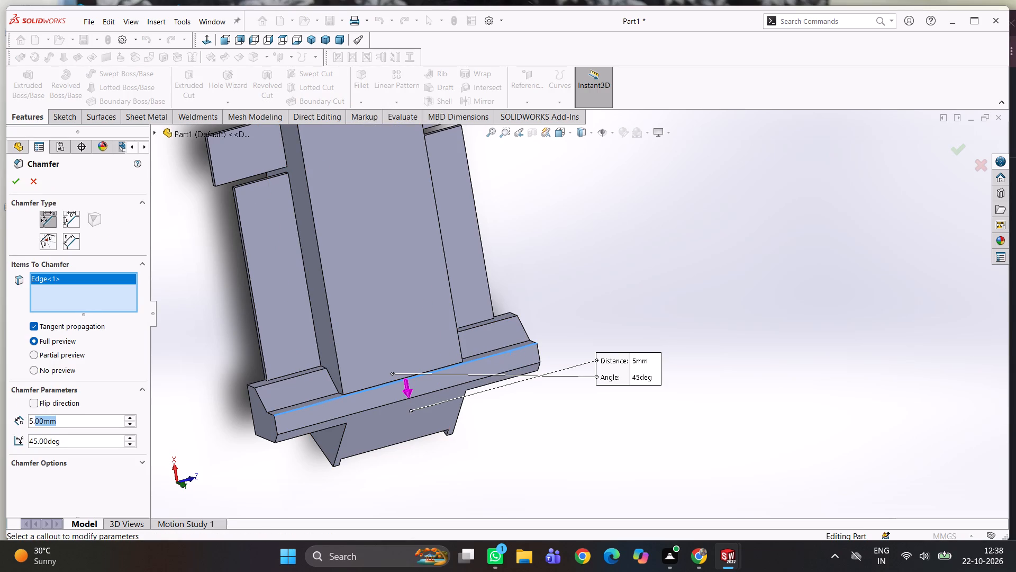
{"action": "left_click_drag", "start_coordinate": [32, 427], "coordinate": [28, 431]}
{"action": "key", "text": "1"}
{"action": "key", "text": "Return"}
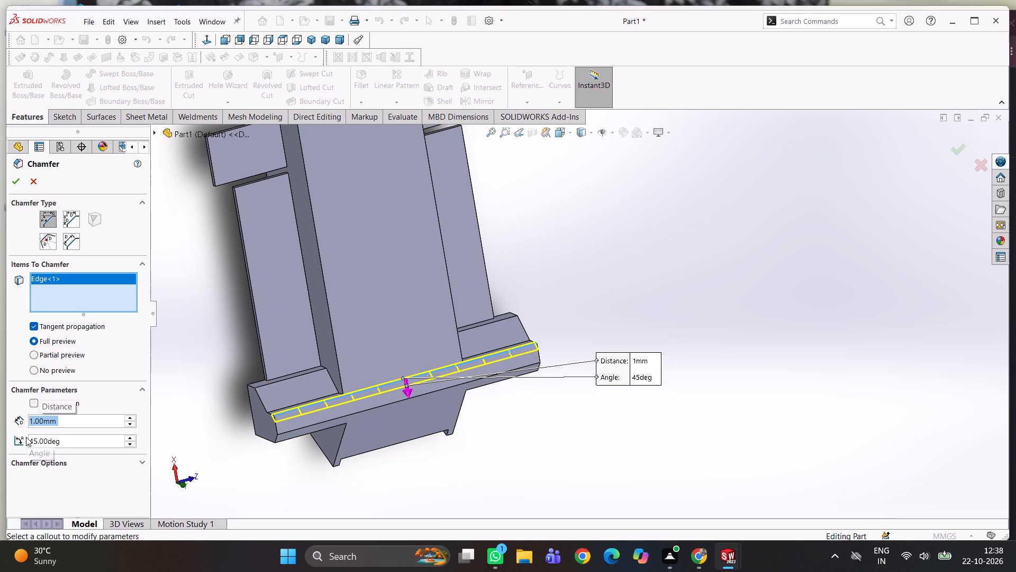
{"action": "left_click", "coordinate": [13, 182]}
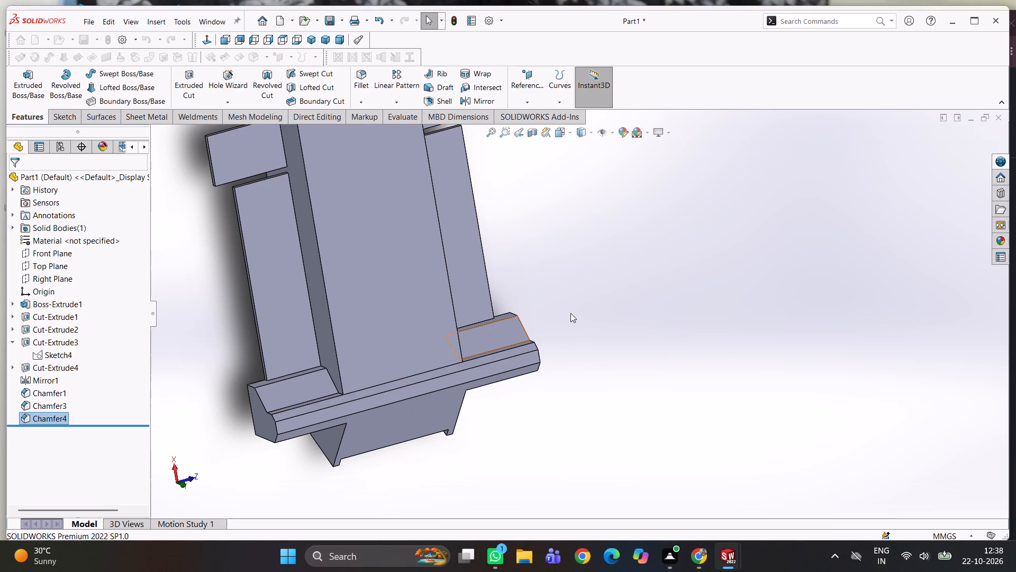
{"action": "left_click", "coordinate": [570, 312]}
Examine the chamfered crosspiece and both of its arms from several angles.
{"action": "middle_click_drag", "start_coordinate": [606, 297], "coordinate": [604, 221]}
{"action": "scroll", "coordinate": [573, 314], "scroll_direction": "up", "scroll_amount": 1}
{"action": "middle_click_drag", "start_coordinate": [575, 318], "coordinate": [493, 260]}
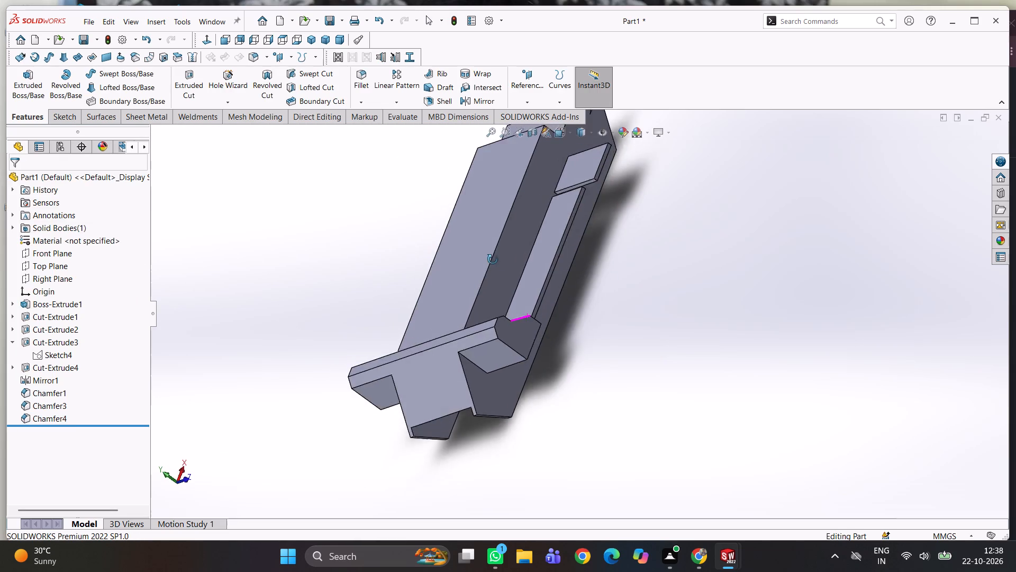
{"action": "middle_click_drag", "start_coordinate": [493, 260], "coordinate": [512, 379]}
{"action": "scroll", "coordinate": [510, 350], "scroll_direction": "down", "scroll_amount": 2}
{"action": "middle_click_drag", "start_coordinate": [510, 349], "coordinate": [475, 281]}
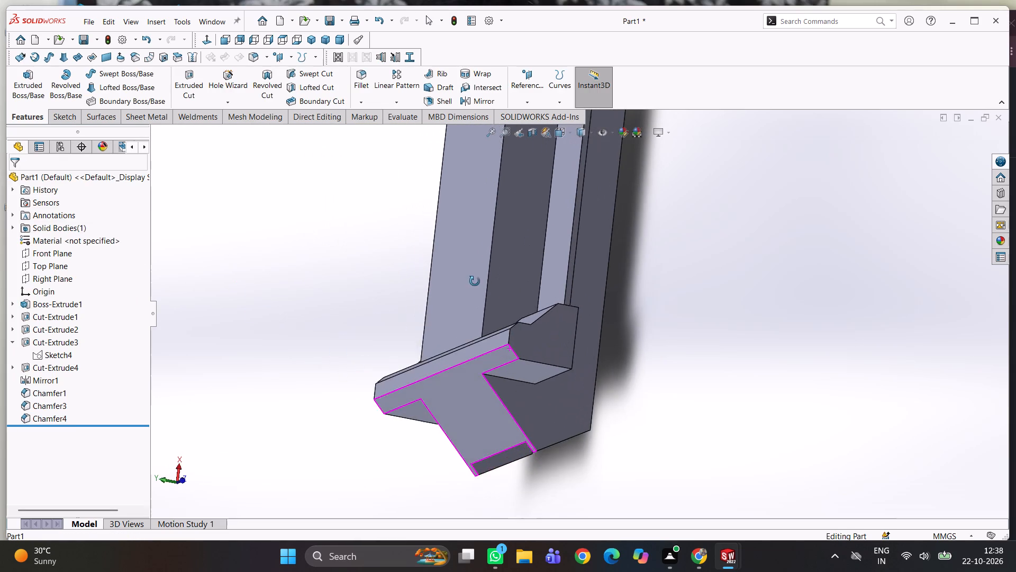
{"action": "middle_click_drag", "start_coordinate": [475, 281], "coordinate": [507, 322]}
{"action": "scroll", "coordinate": [481, 359], "scroll_direction": "down", "scroll_amount": 2}
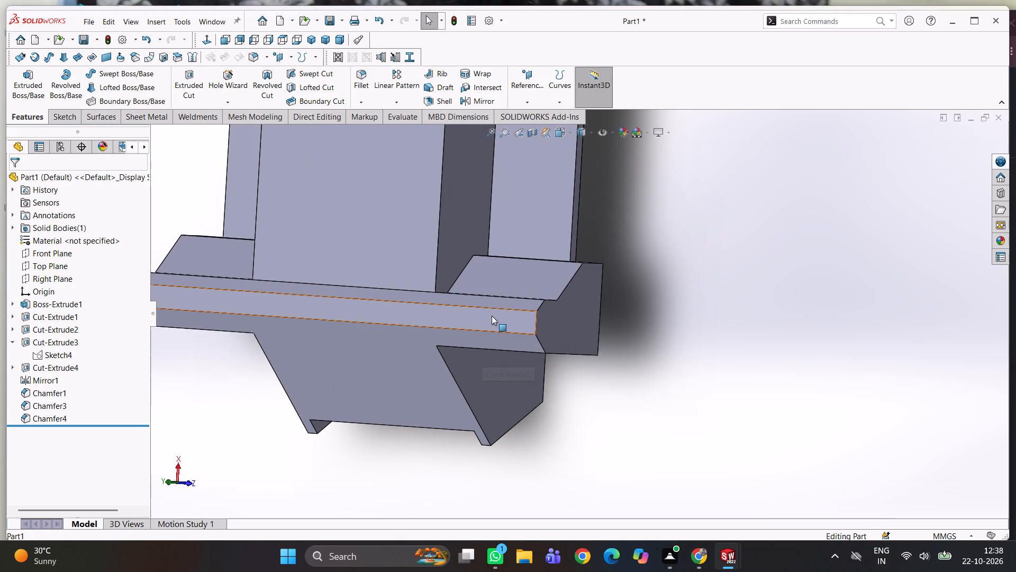
{"action": "scroll", "coordinate": [492, 316], "scroll_direction": "up", "scroll_amount": 1}
{"action": "middle_click_drag", "start_coordinate": [493, 315], "coordinate": [530, 235]}
{"action": "scroll", "coordinate": [536, 344], "scroll_direction": "up", "scroll_amount": 3}
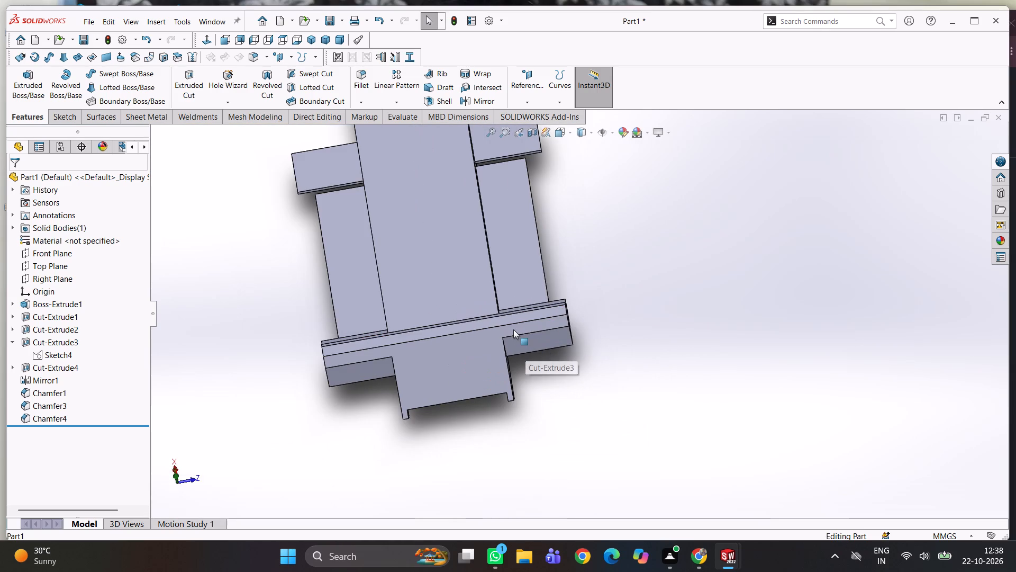
{"action": "scroll", "coordinate": [564, 317], "scroll_direction": "up", "scroll_amount": 2}
{"action": "middle_click_drag", "start_coordinate": [554, 317], "coordinate": [637, 287]}
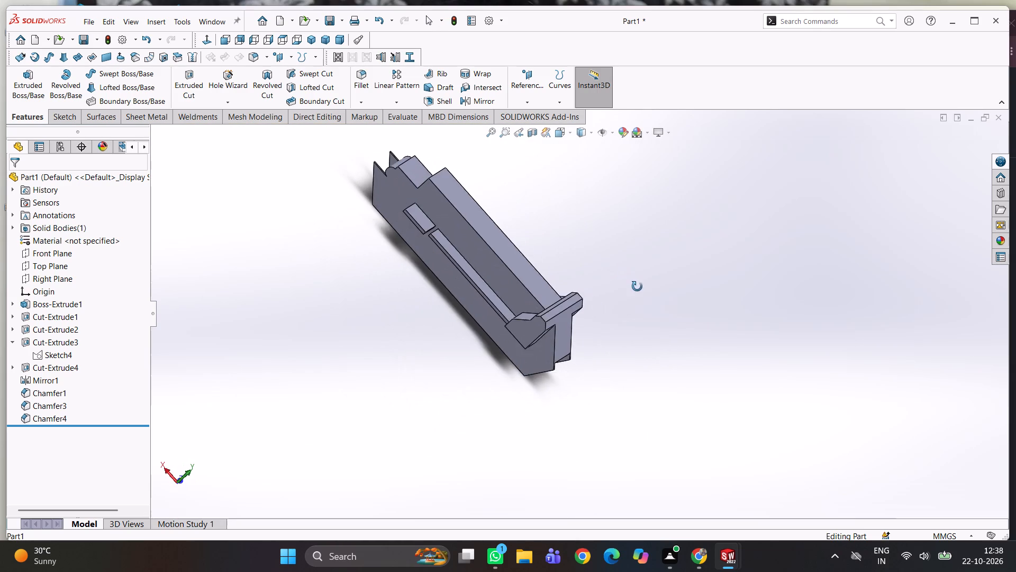
{"action": "middle_click_drag", "start_coordinate": [637, 287], "coordinate": [555, 288]}
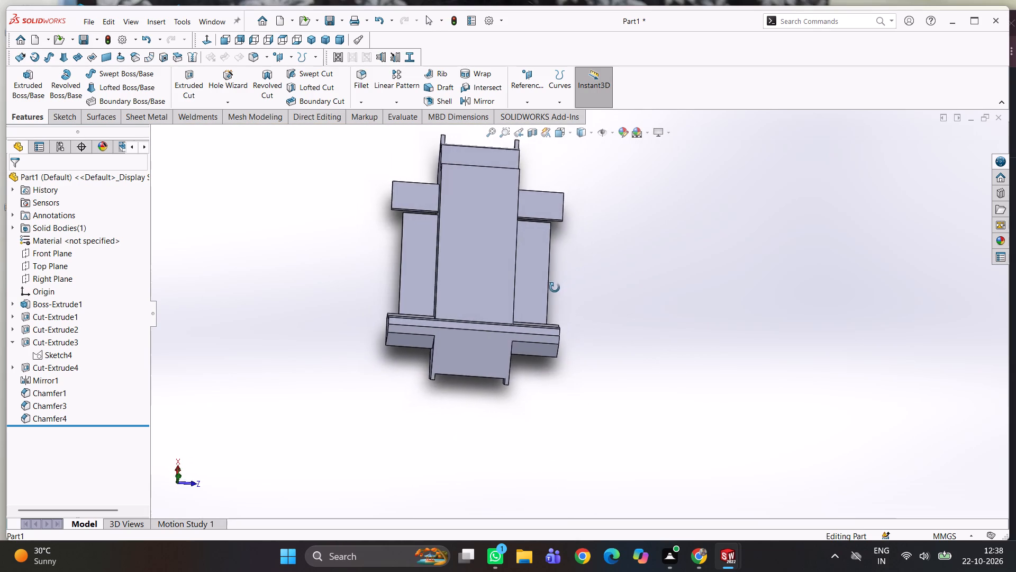
{"action": "middle_click_drag", "start_coordinate": [555, 288], "coordinate": [548, 305]}
{"action": "scroll", "coordinate": [532, 333], "scroll_direction": "down", "scroll_amount": 2}
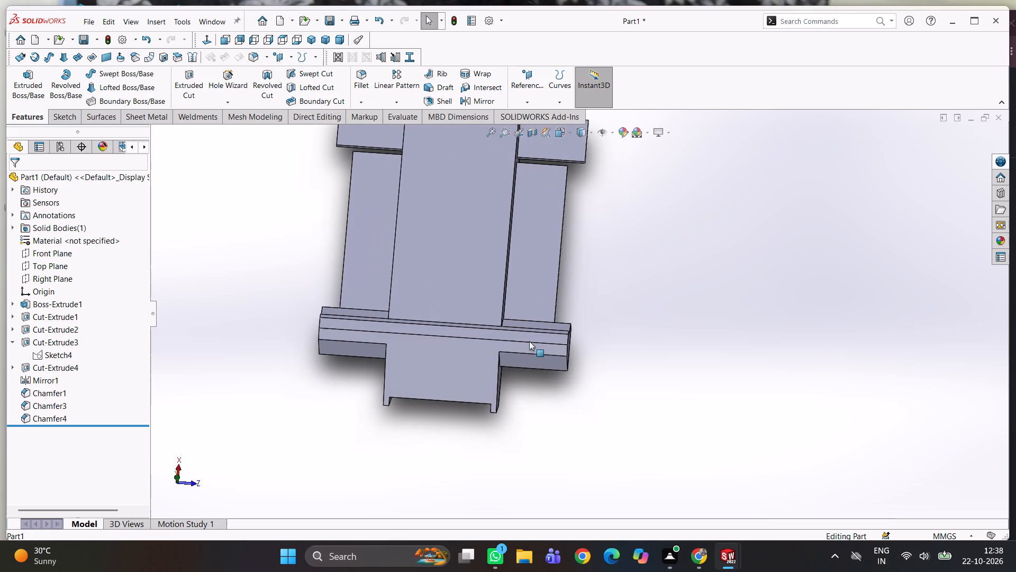
Start a new sketch on the narrow flat face running along the full width of the wide crosspiece.
{"action": "left_click", "coordinate": [450, 332]}
{"action": "left_click", "coordinate": [501, 304]}
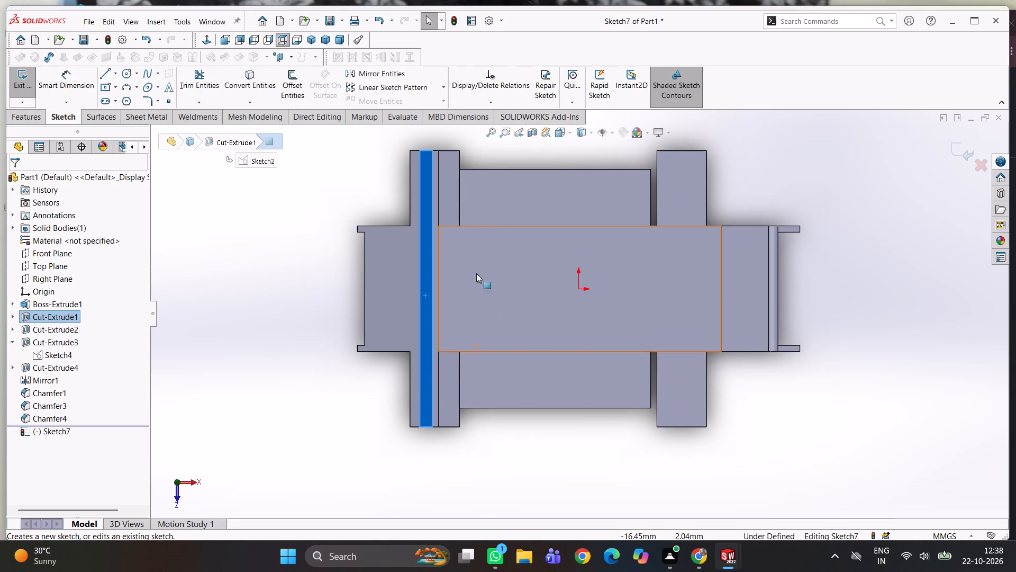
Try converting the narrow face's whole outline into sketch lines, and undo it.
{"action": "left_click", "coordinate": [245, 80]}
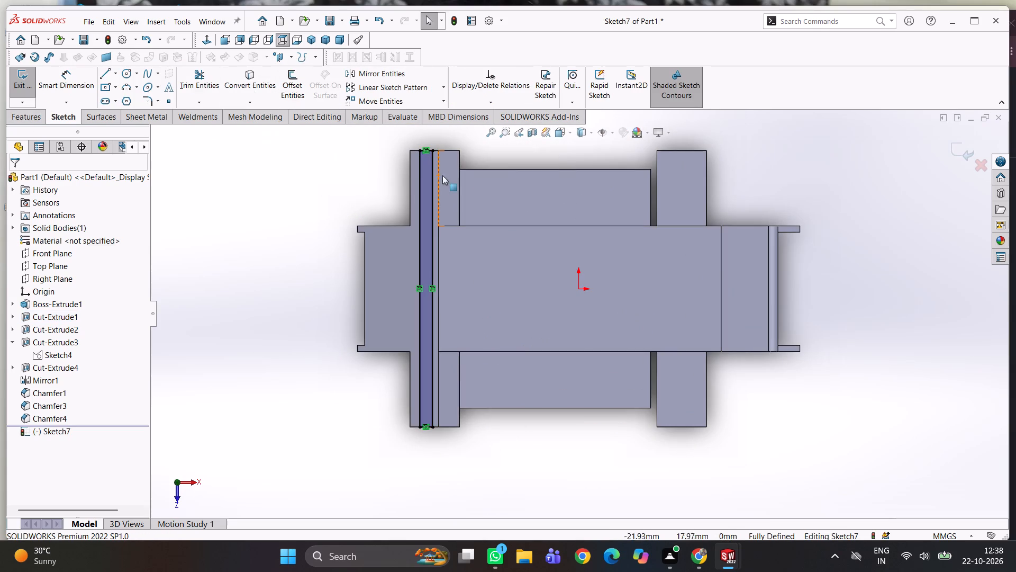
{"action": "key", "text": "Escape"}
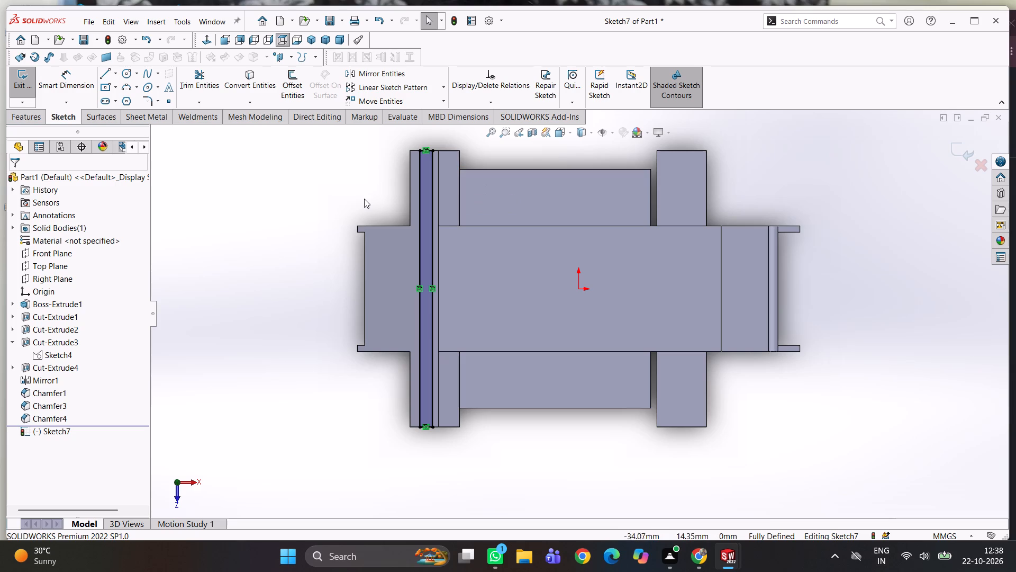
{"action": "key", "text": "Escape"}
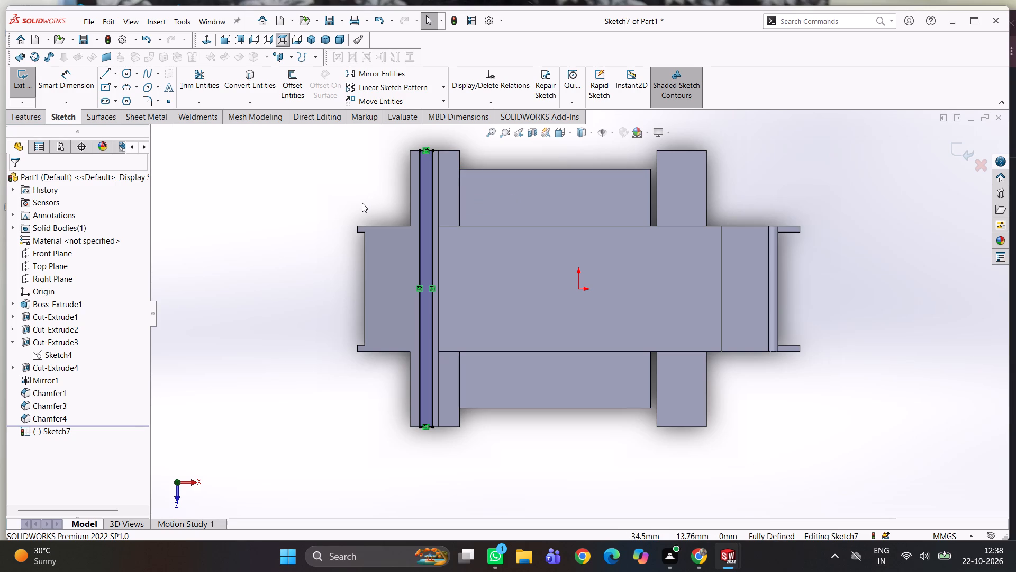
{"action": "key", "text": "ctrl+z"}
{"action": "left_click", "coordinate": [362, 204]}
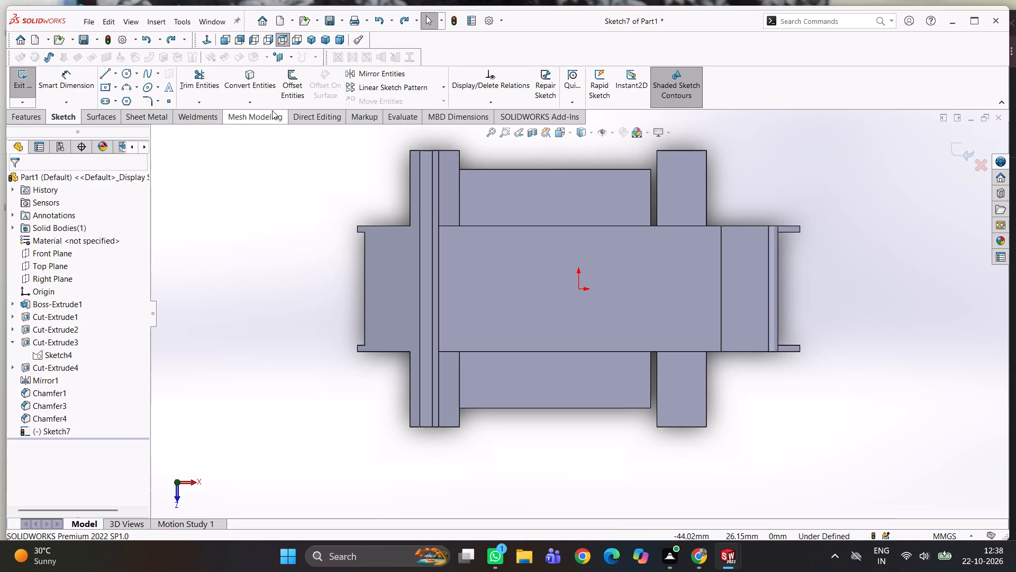
Convert the outer edges of one crosspiece arm and close the outline with a 7.88 mm horizontal line along the central block.
{"action": "left_click", "coordinate": [250, 91]}
{"action": "left_click", "coordinate": [411, 200]}
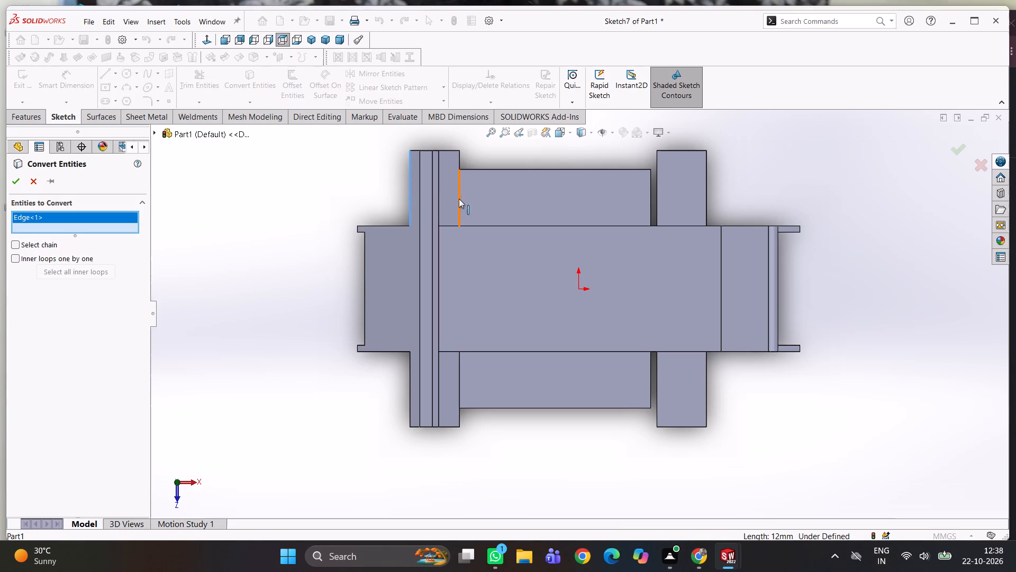
{"action": "left_click", "coordinate": [458, 196]}
{"action": "left_click", "coordinate": [444, 149]}
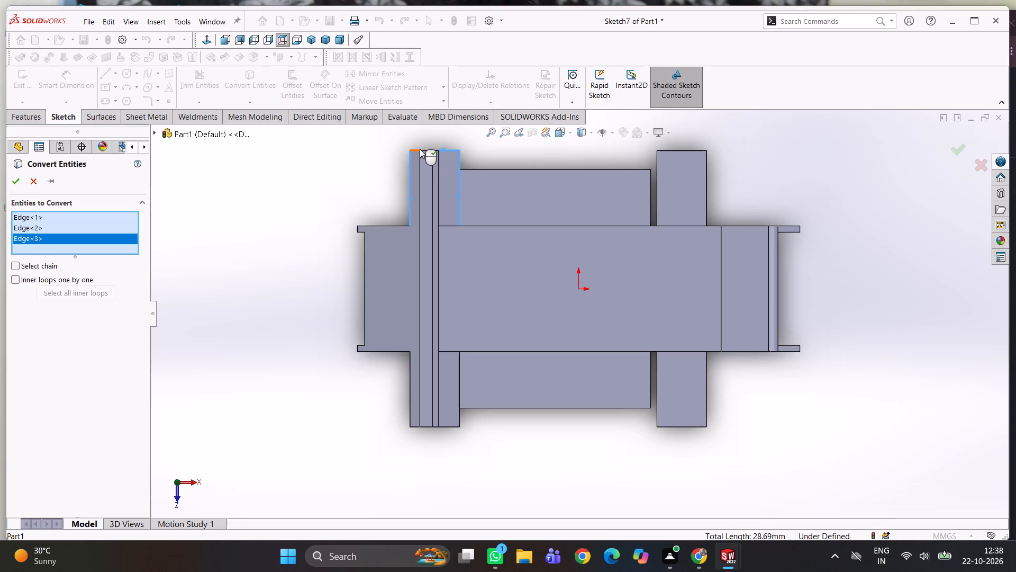
{"action": "left_click", "coordinate": [420, 149]}
{"action": "left_click", "coordinate": [415, 149]}
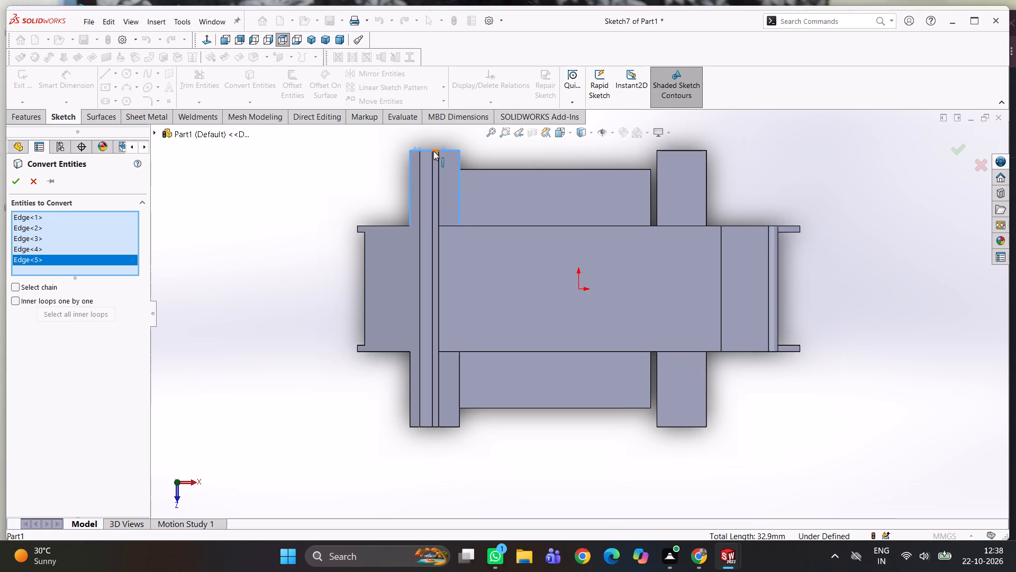
{"action": "left_click", "coordinate": [437, 150]}
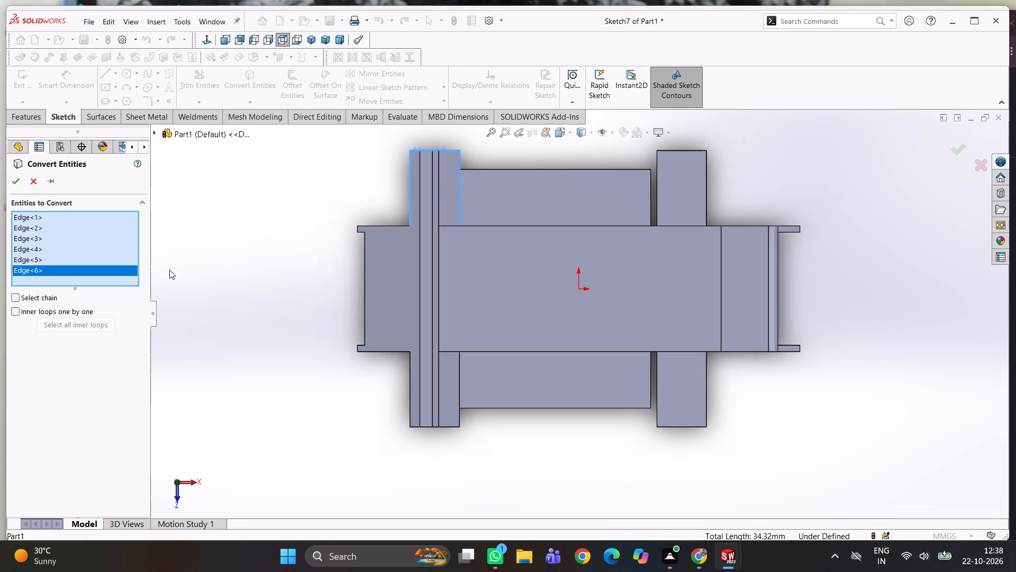
{"action": "left_click", "coordinate": [19, 186]}
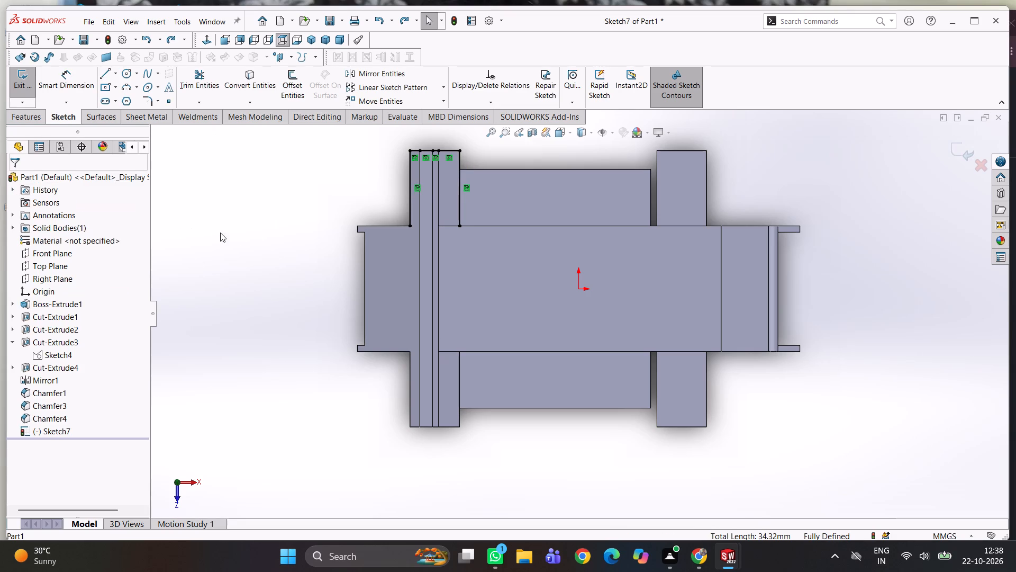
{"action": "left_click", "coordinate": [262, 235]}
{"action": "right_click_drag", "start_coordinate": [312, 238], "coordinate": [226, 242]}
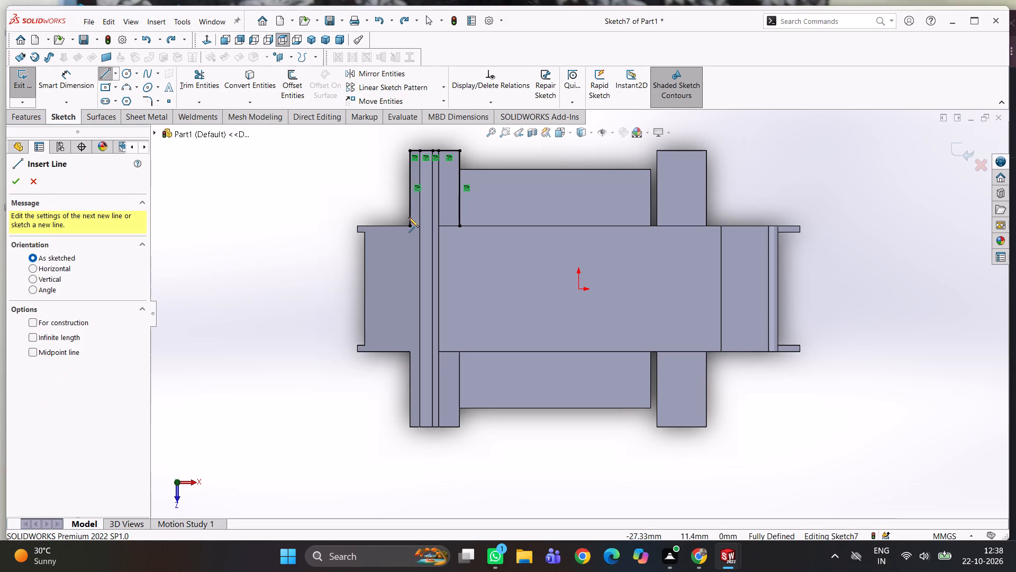
{"action": "left_click", "coordinate": [410, 226]}
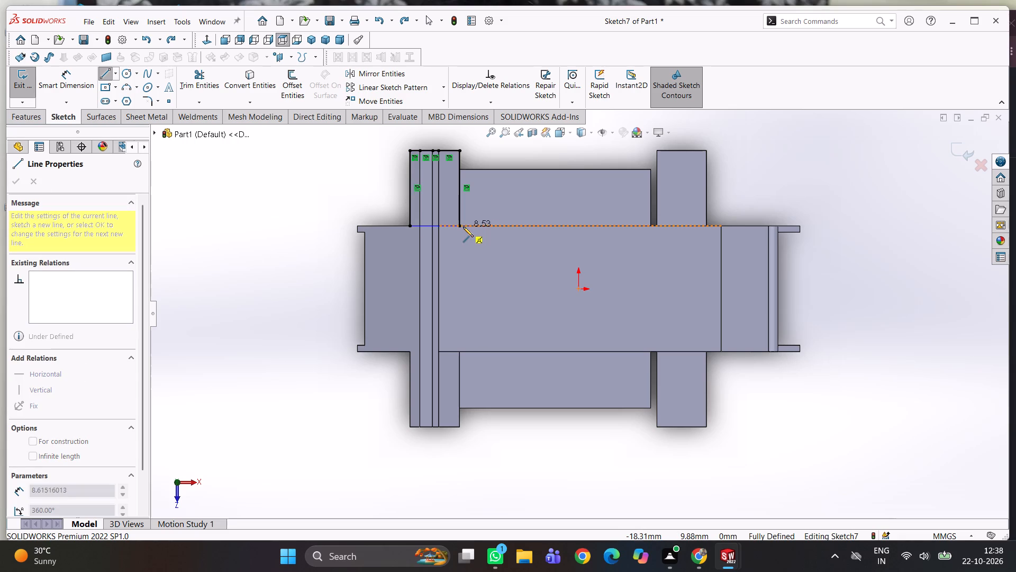
{"action": "left_click", "coordinate": [462, 227]}
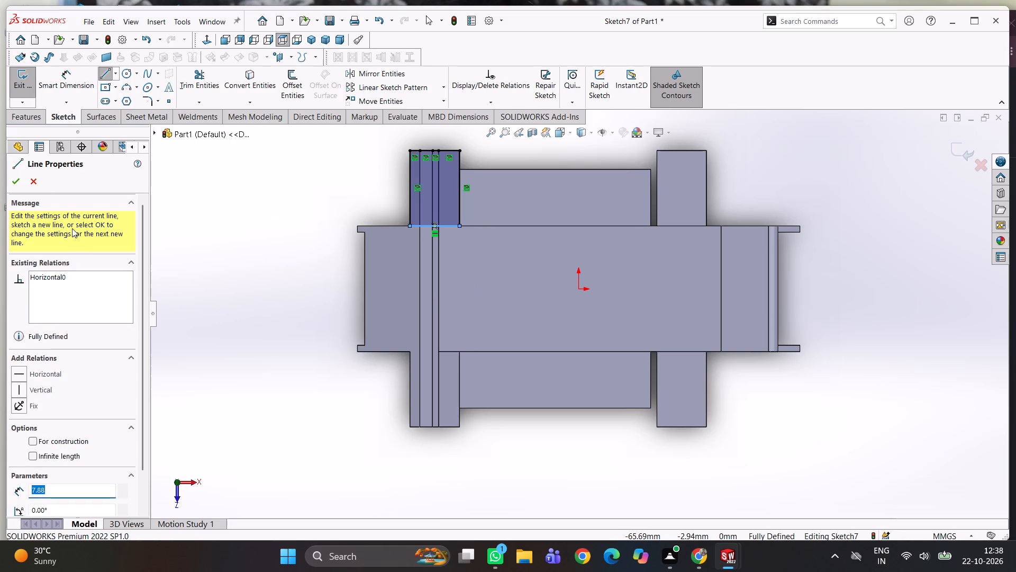
{"action": "left_click", "coordinate": [14, 181]}
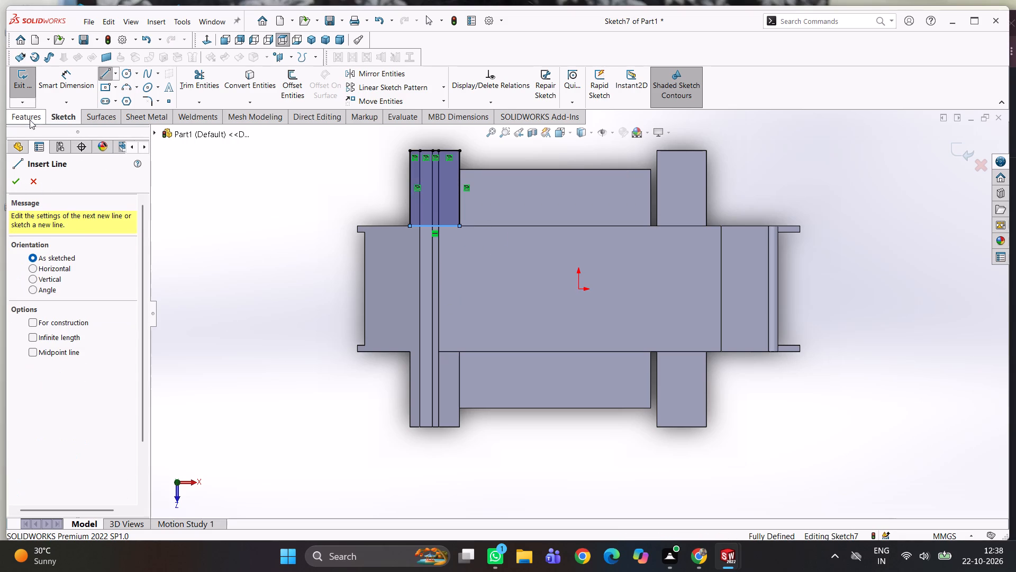
Cut-extrude the closed arm outline as a blind cut 7 mm deep.
{"action": "left_click", "coordinate": [30, 120]}
{"action": "left_click", "coordinate": [184, 97]}
{"action": "middle_click_drag", "start_coordinate": [239, 234], "coordinate": [267, 268]}
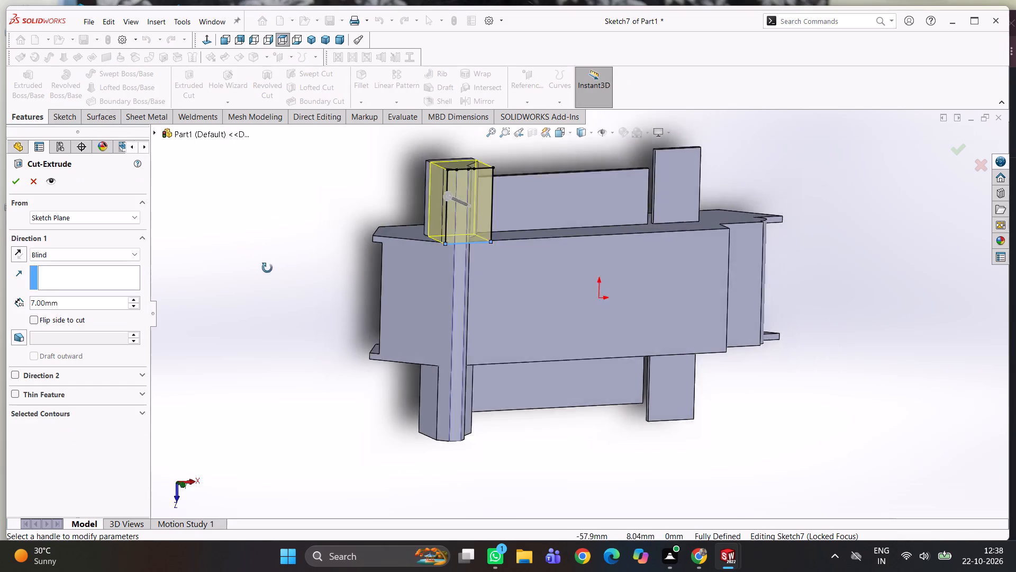
{"action": "middle_click_drag", "start_coordinate": [267, 268], "coordinate": [270, 345]}
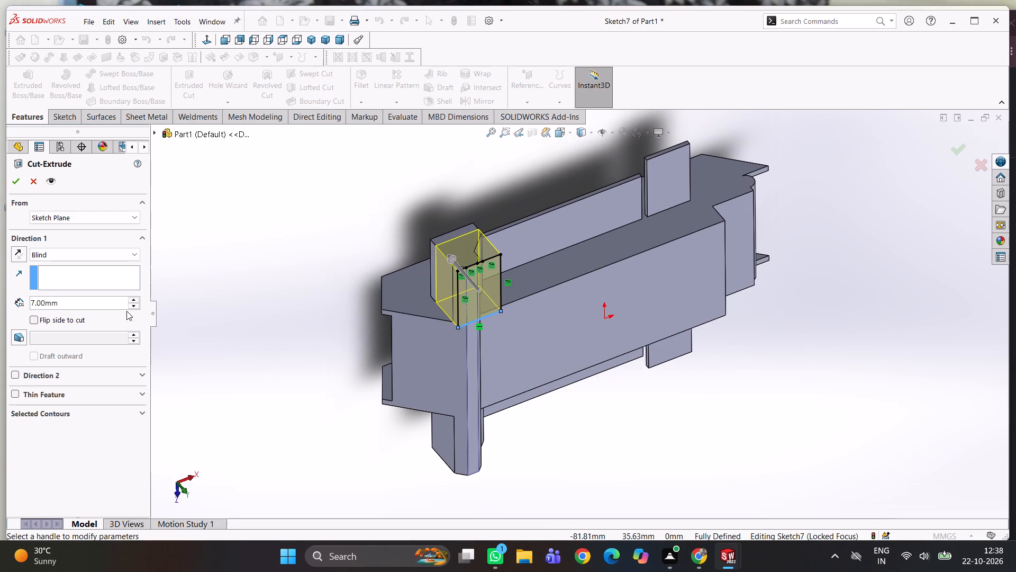
{"action": "left_click", "coordinate": [14, 186]}
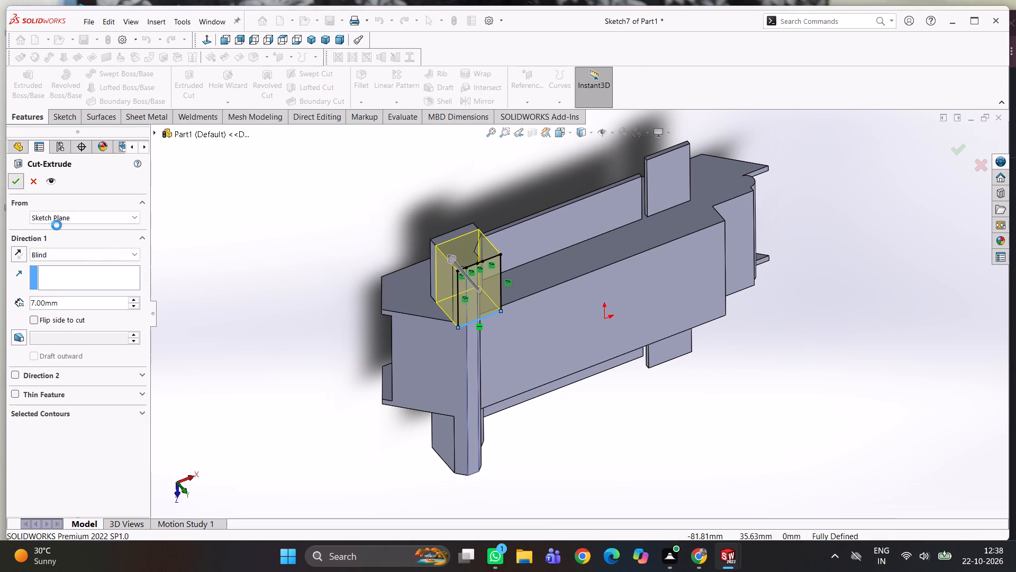
{"action": "middle_click_drag", "start_coordinate": [432, 313], "coordinate": [378, 254]}
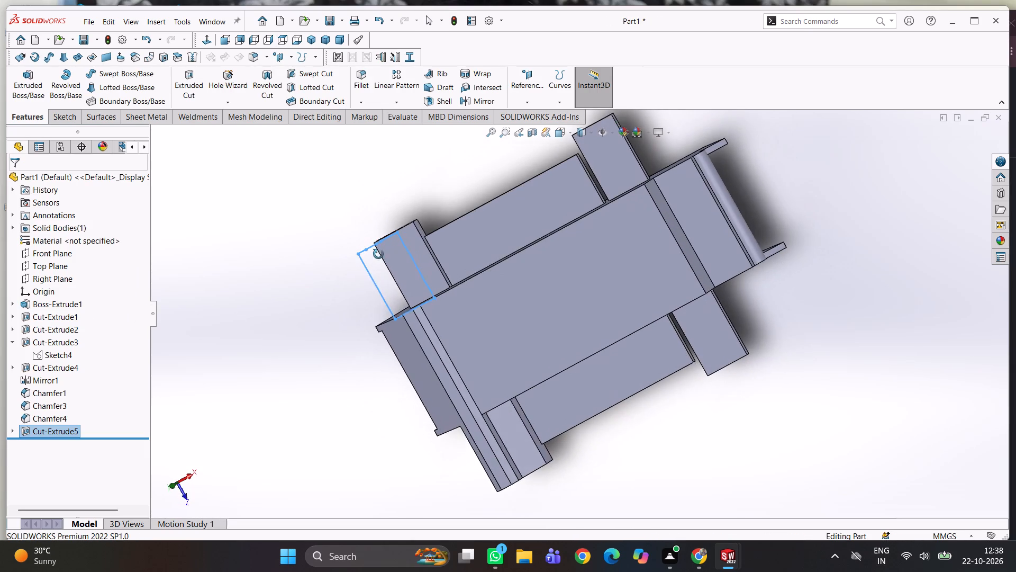
Mirror the crosspiece arm cut about the Front Plane so the opposite arm is cut back as well.
{"action": "middle_click_drag", "start_coordinate": [378, 254], "coordinate": [371, 254]}
{"action": "scroll", "coordinate": [420, 315], "scroll_direction": "down", "scroll_amount": 1}
{"action": "middle_click_drag", "start_coordinate": [527, 344], "coordinate": [540, 264]}
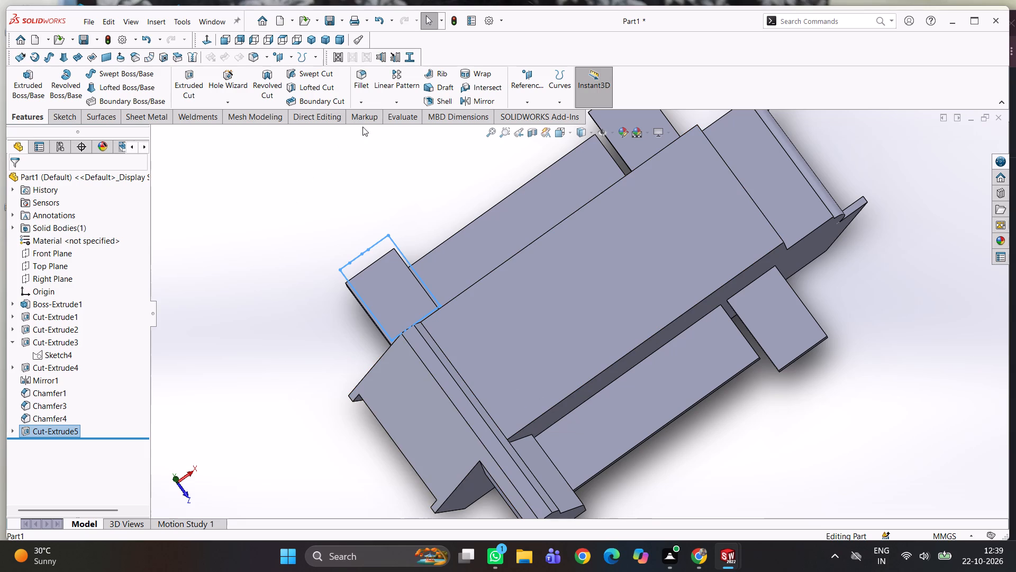
{"action": "left_click", "coordinate": [471, 104]}
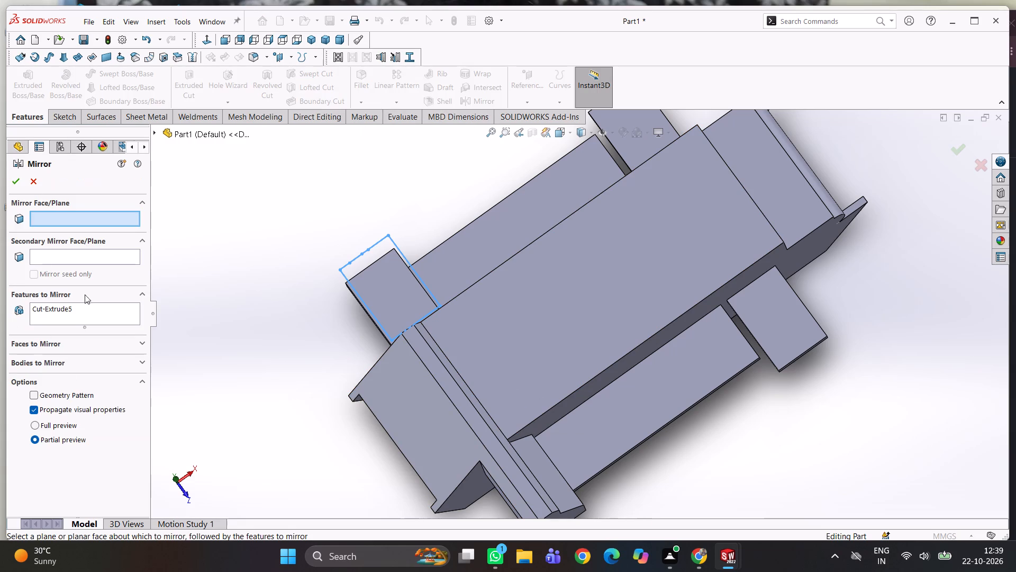
{"action": "left_click", "coordinate": [154, 136]}
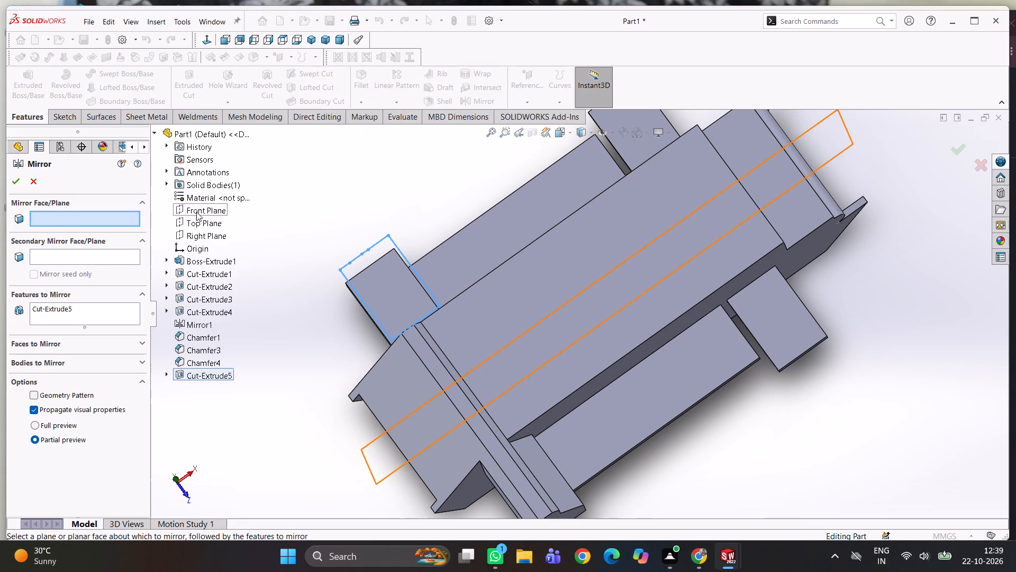
{"action": "left_click", "coordinate": [196, 211]}
{"action": "left_click", "coordinate": [15, 184]}
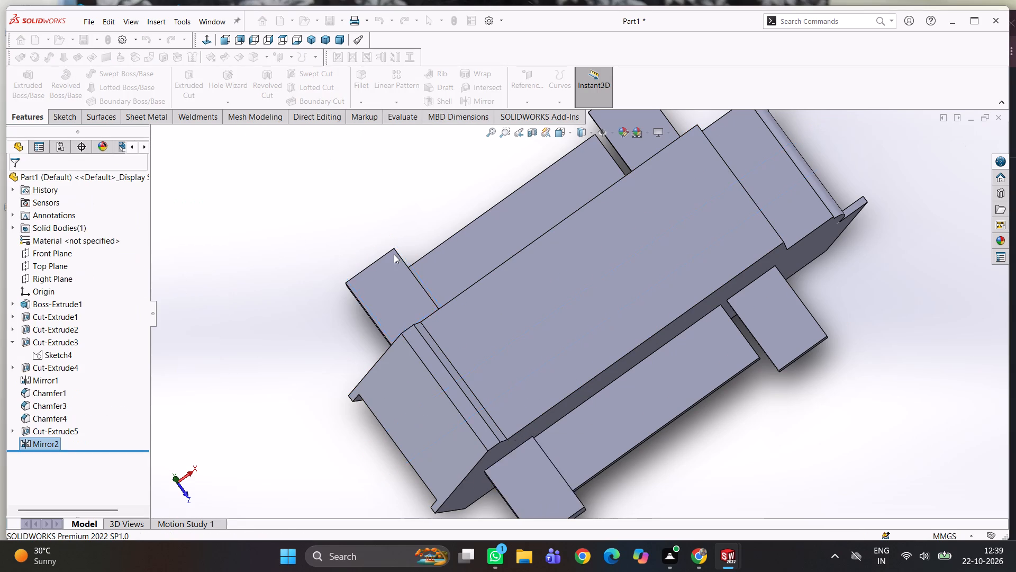
Examine the body from above, both sides and underneath, checking the cut-back arms and the rounded end.
{"action": "scroll", "coordinate": [402, 262], "scroll_direction": "up", "scroll_amount": 3}
{"action": "middle_click_drag", "start_coordinate": [448, 287], "coordinate": [391, 170]}
{"action": "middle_click_drag", "start_coordinate": [558, 412], "coordinate": [613, 367]}
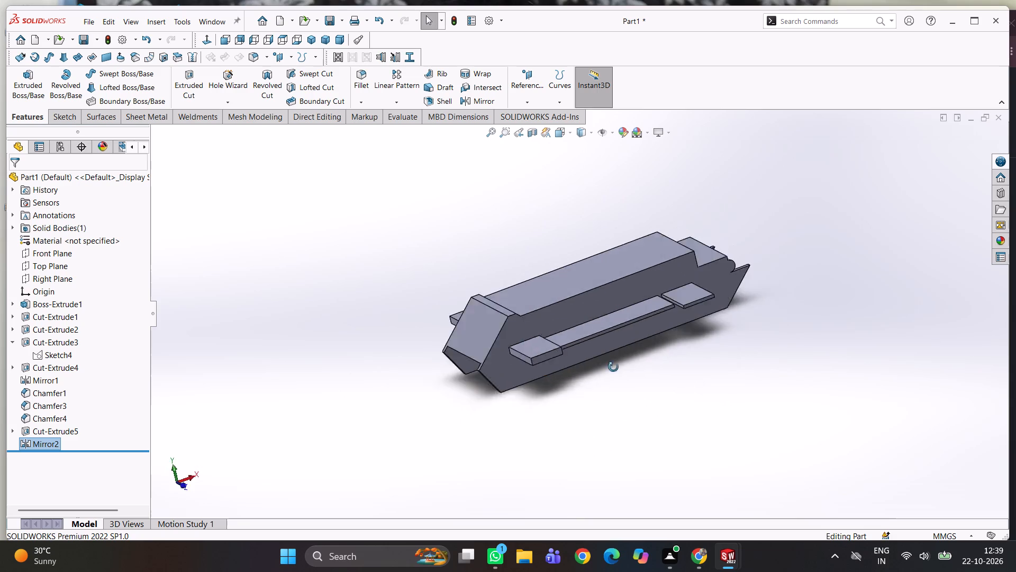
{"action": "middle_click_drag", "start_coordinate": [613, 367], "coordinate": [570, 307]}
{"action": "scroll", "coordinate": [549, 453], "scroll_direction": "down", "scroll_amount": 1}
{"action": "middle_click_drag", "start_coordinate": [598, 387], "coordinate": [602, 450]}
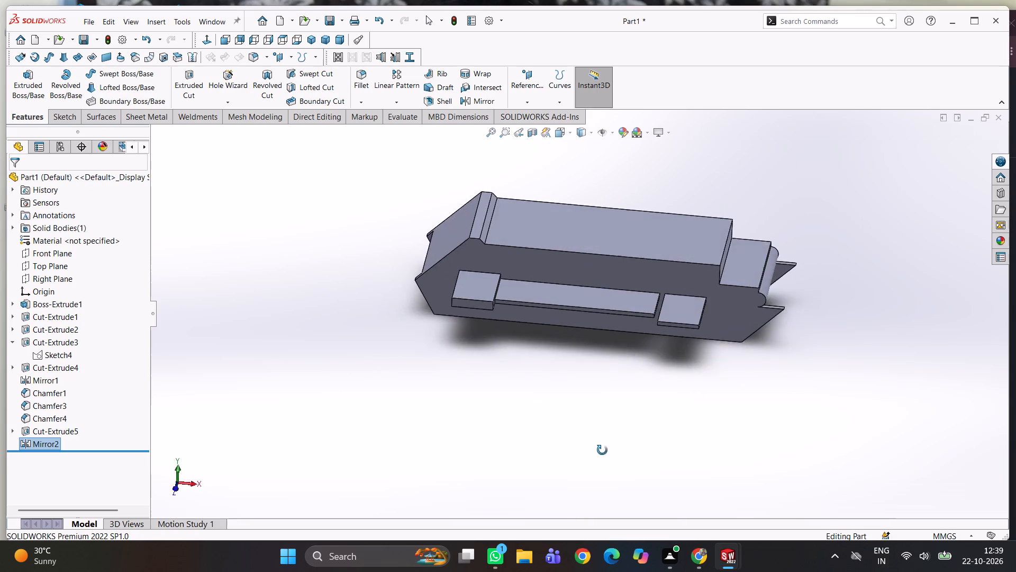
{"action": "middle_click_drag", "start_coordinate": [602, 450], "coordinate": [609, 523]}
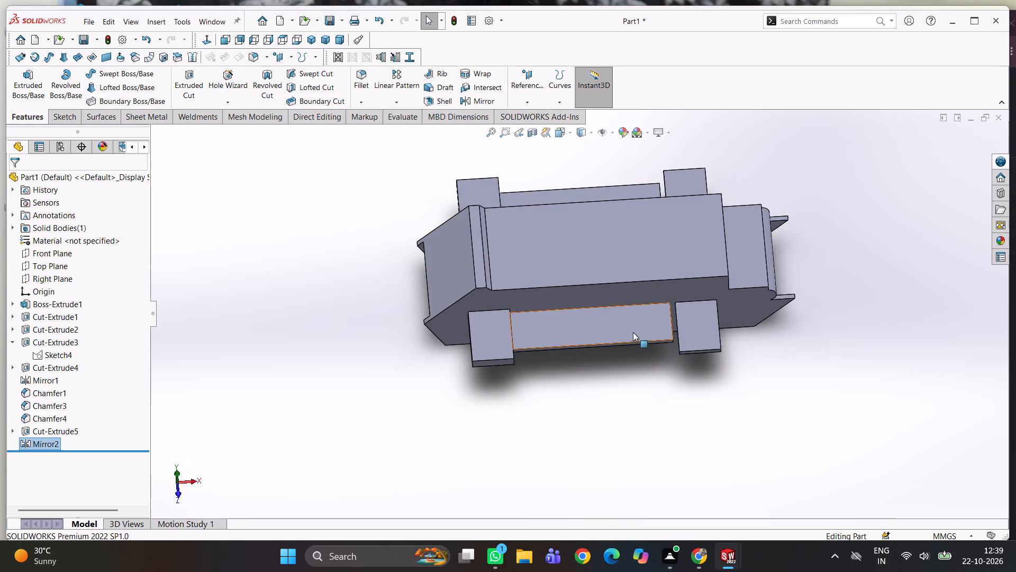
{"action": "middle_click_drag", "start_coordinate": [556, 240], "coordinate": [532, 178]}
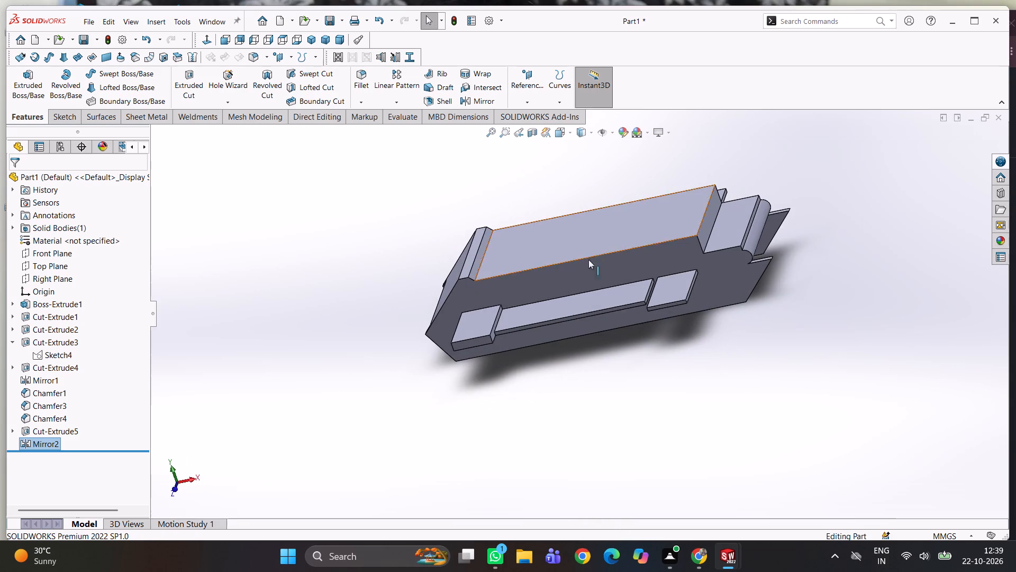
{"action": "middle_click_drag", "start_coordinate": [613, 291], "coordinate": [531, 306]}
{"action": "scroll", "coordinate": [627, 256], "scroll_direction": "down", "scroll_amount": 3}
{"action": "middle_click_drag", "start_coordinate": [624, 256], "coordinate": [591, 275]}
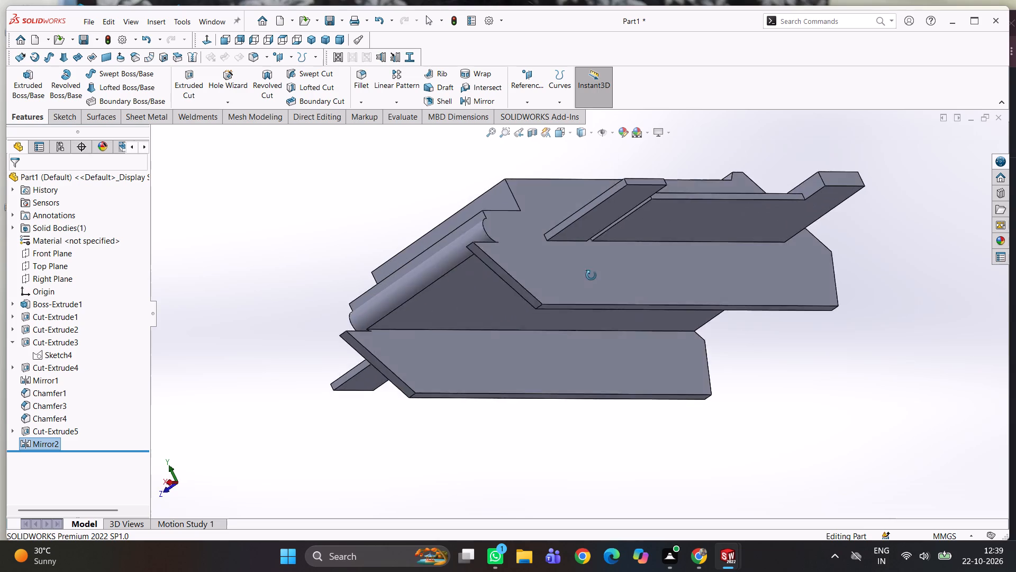
{"action": "middle_click_drag", "start_coordinate": [591, 275], "coordinate": [577, 309]}
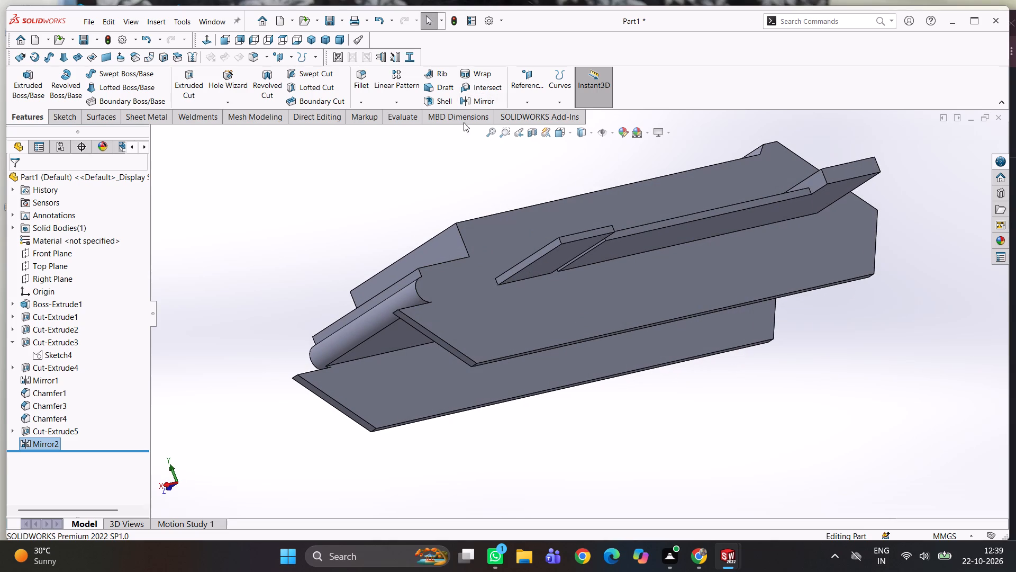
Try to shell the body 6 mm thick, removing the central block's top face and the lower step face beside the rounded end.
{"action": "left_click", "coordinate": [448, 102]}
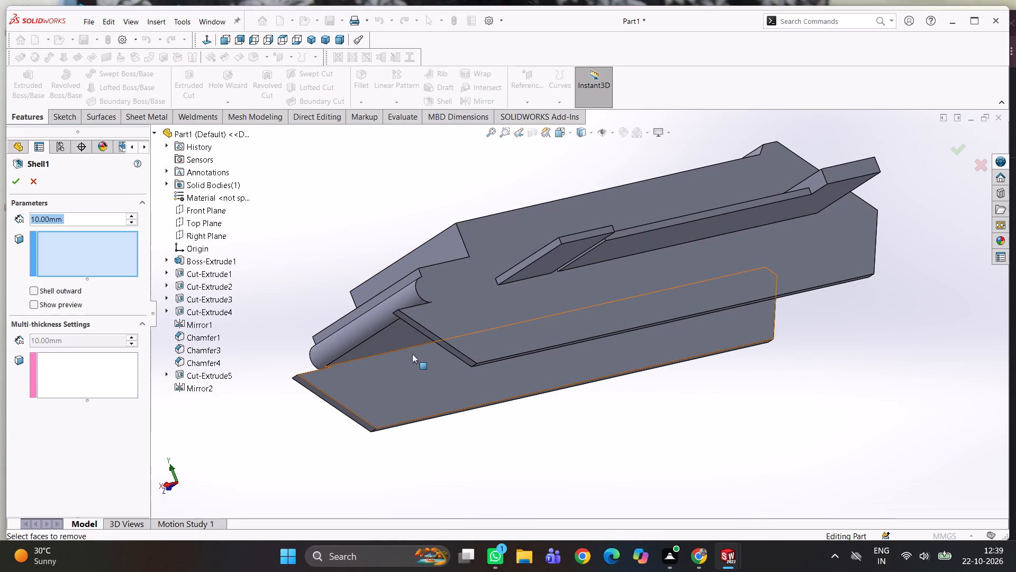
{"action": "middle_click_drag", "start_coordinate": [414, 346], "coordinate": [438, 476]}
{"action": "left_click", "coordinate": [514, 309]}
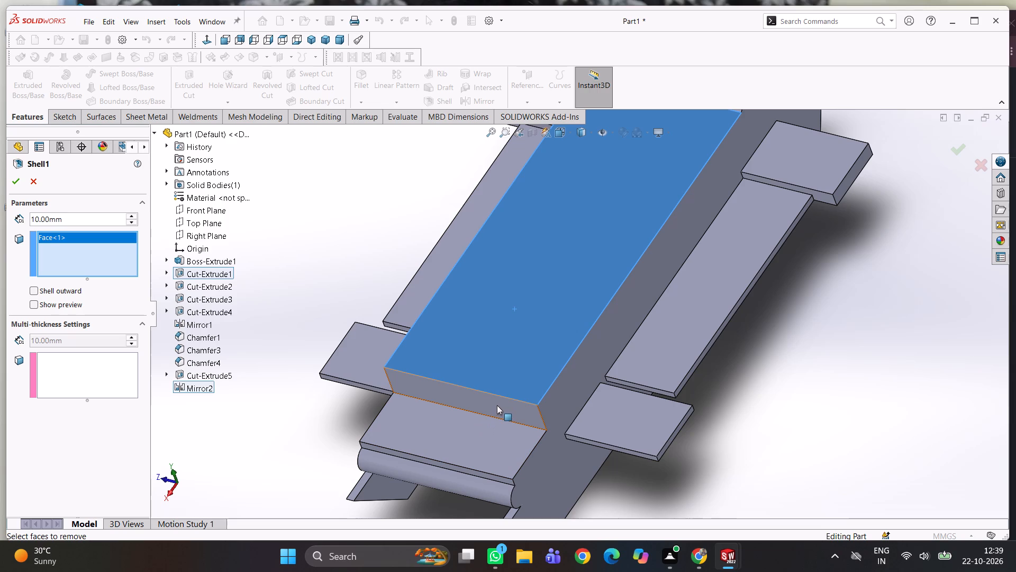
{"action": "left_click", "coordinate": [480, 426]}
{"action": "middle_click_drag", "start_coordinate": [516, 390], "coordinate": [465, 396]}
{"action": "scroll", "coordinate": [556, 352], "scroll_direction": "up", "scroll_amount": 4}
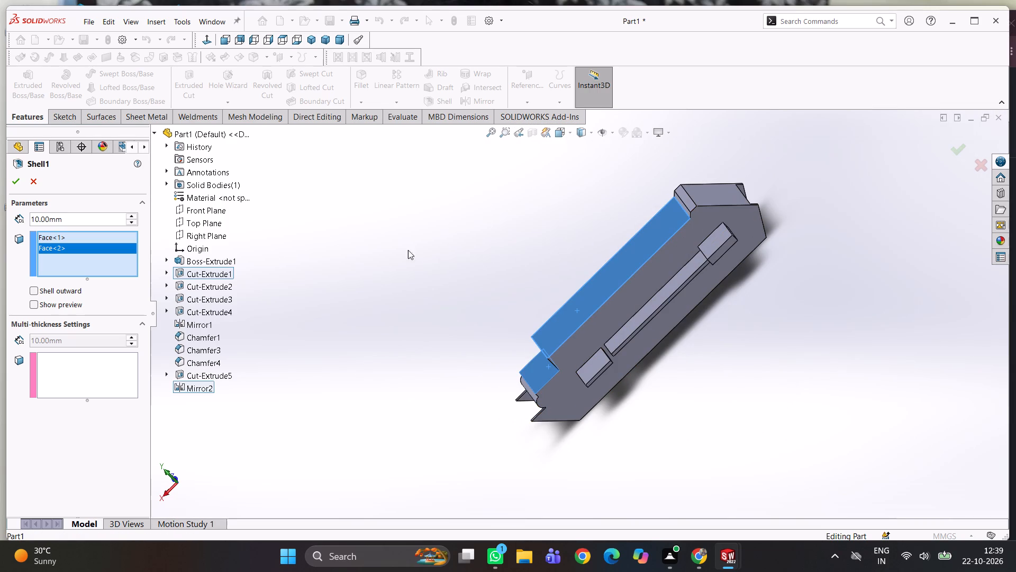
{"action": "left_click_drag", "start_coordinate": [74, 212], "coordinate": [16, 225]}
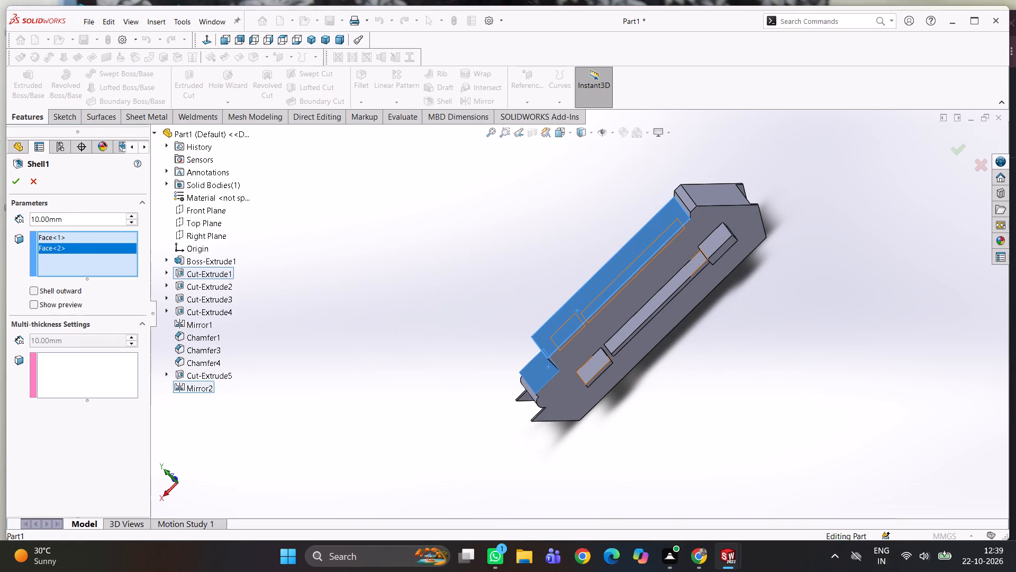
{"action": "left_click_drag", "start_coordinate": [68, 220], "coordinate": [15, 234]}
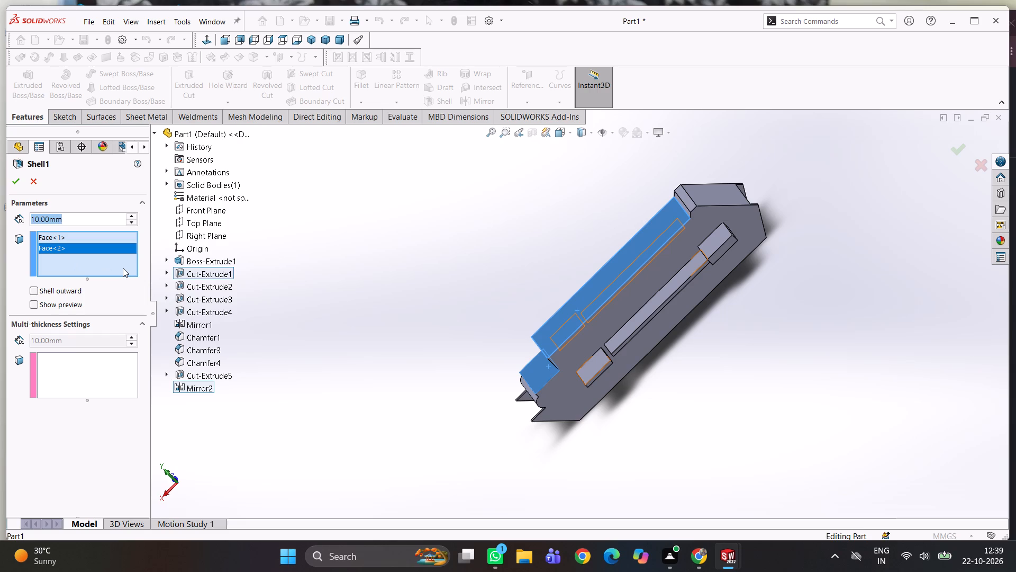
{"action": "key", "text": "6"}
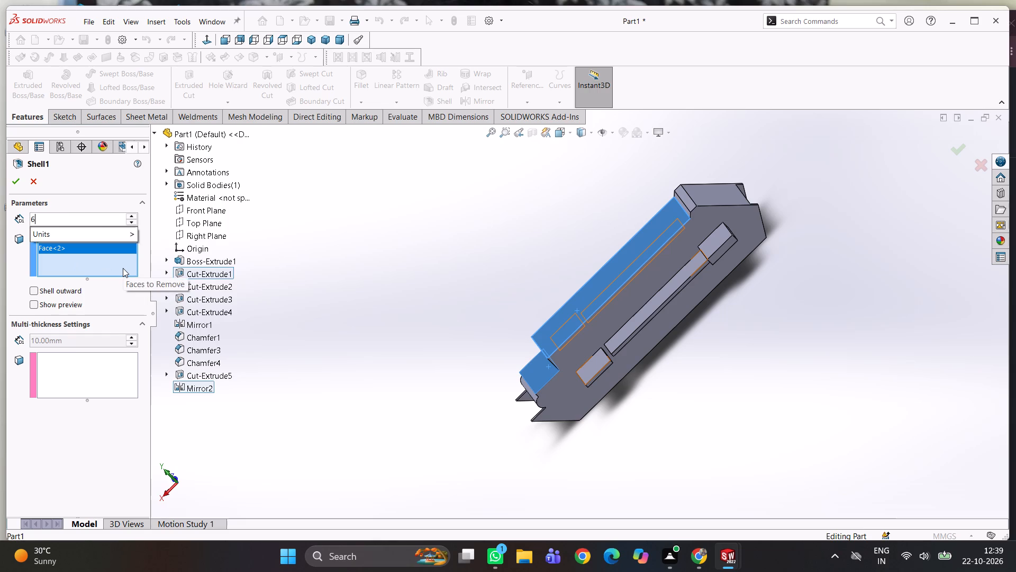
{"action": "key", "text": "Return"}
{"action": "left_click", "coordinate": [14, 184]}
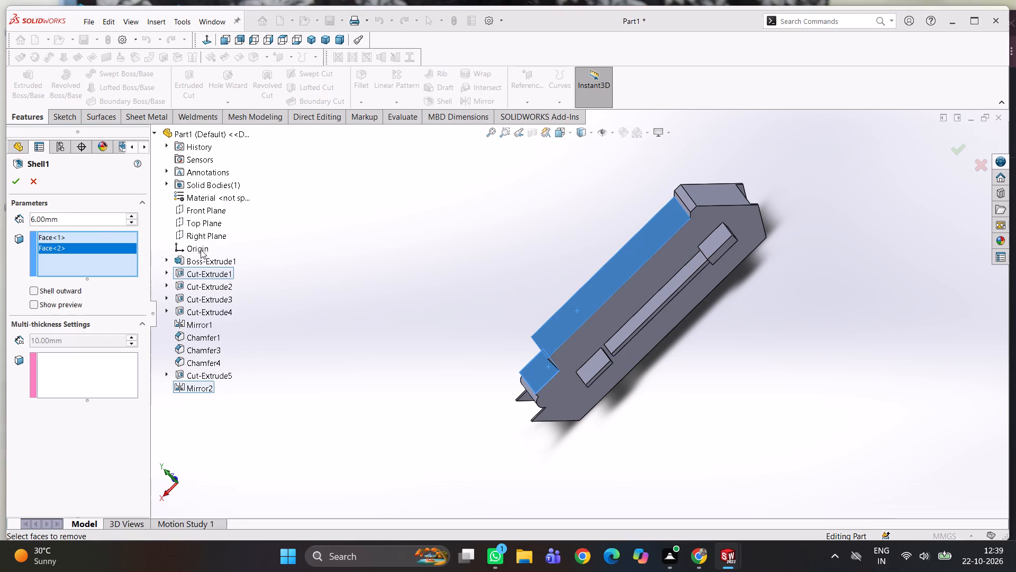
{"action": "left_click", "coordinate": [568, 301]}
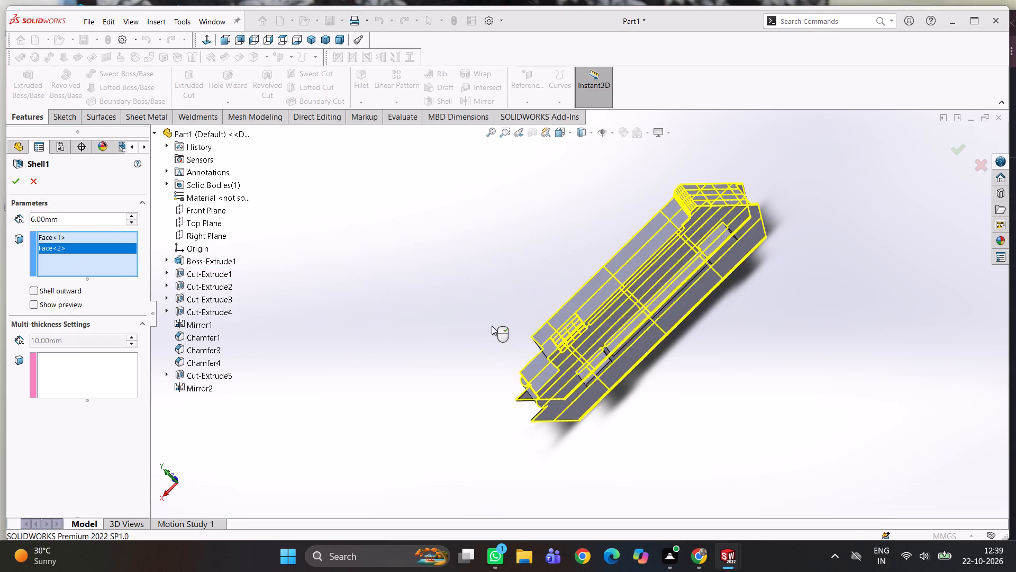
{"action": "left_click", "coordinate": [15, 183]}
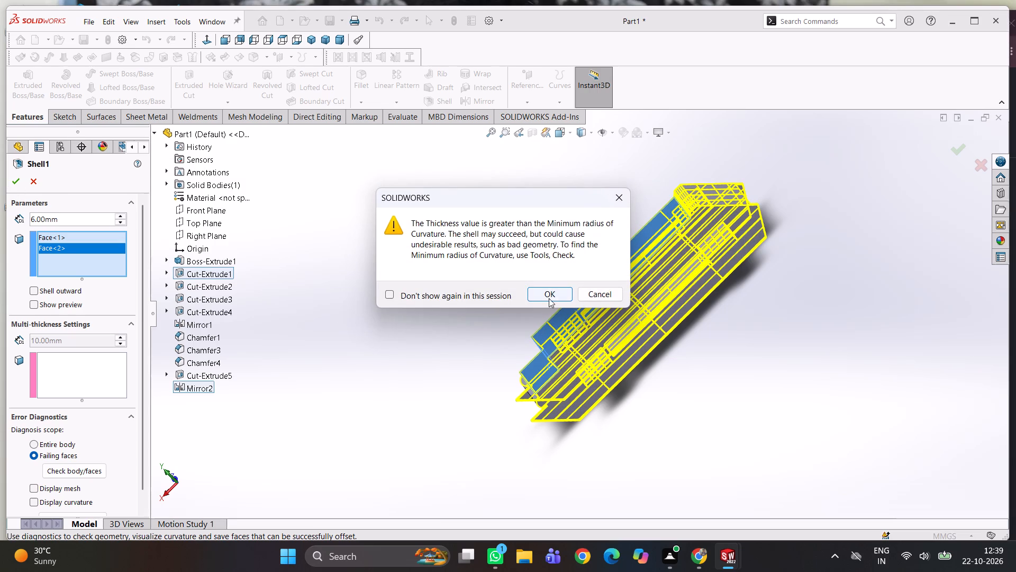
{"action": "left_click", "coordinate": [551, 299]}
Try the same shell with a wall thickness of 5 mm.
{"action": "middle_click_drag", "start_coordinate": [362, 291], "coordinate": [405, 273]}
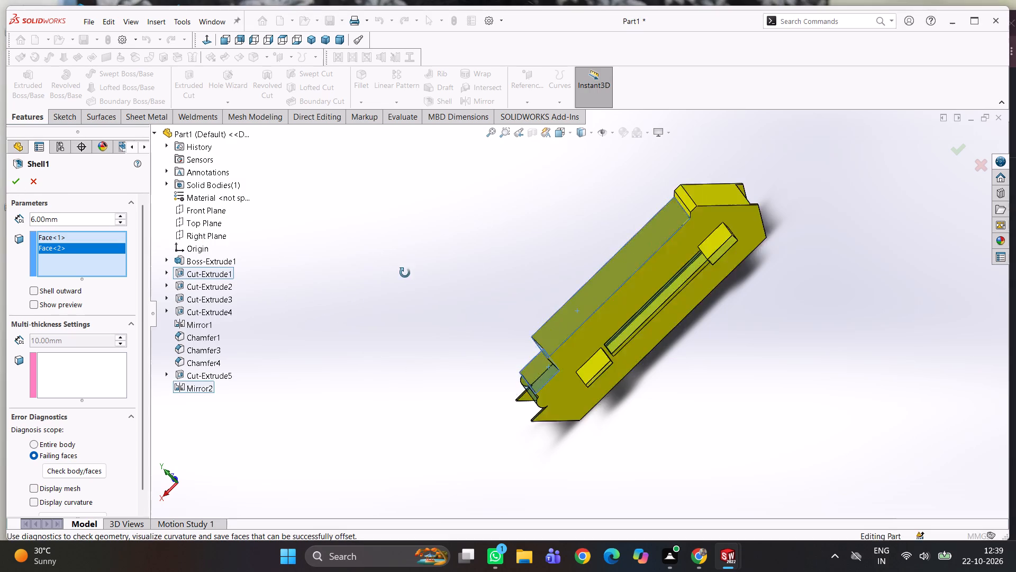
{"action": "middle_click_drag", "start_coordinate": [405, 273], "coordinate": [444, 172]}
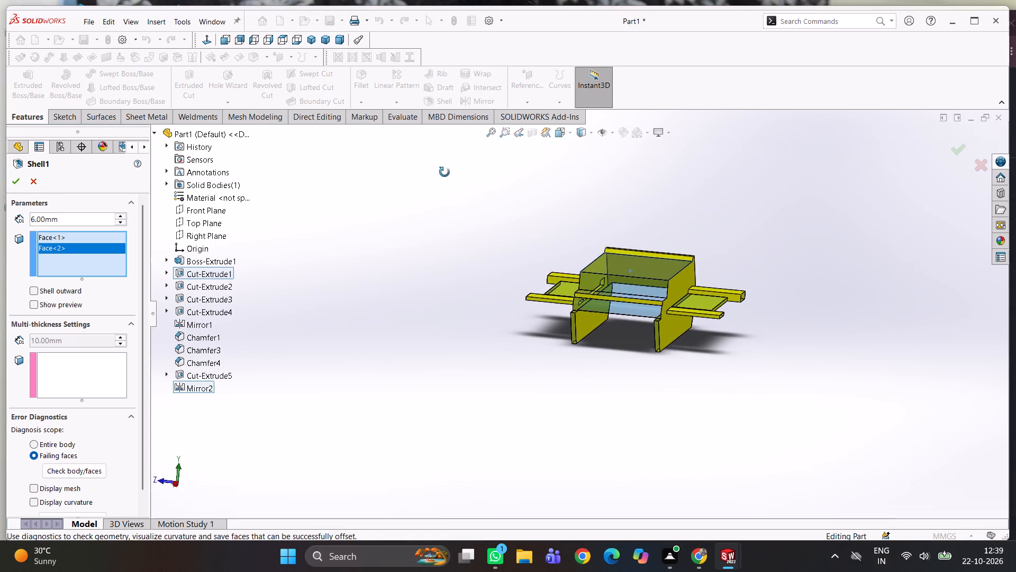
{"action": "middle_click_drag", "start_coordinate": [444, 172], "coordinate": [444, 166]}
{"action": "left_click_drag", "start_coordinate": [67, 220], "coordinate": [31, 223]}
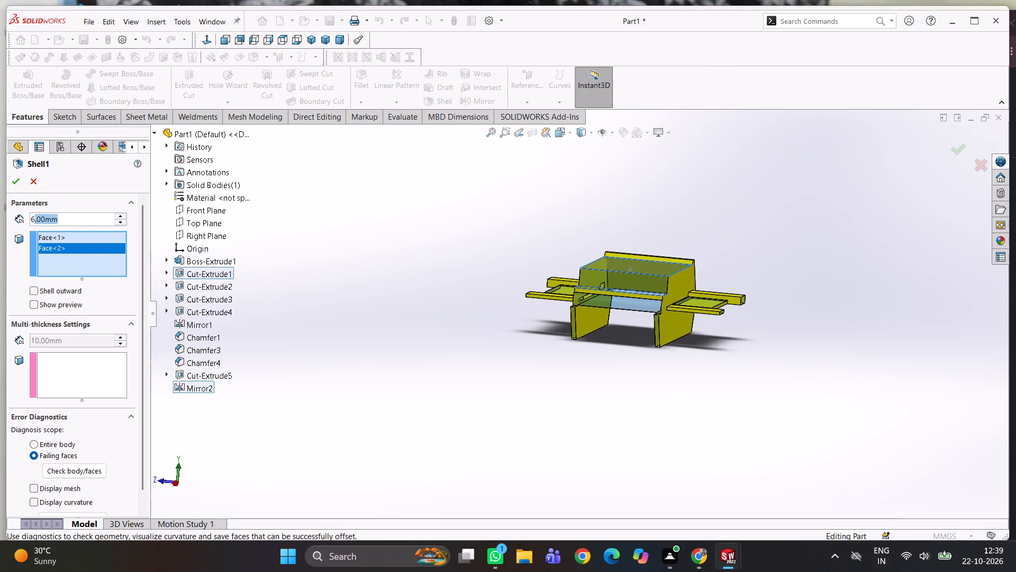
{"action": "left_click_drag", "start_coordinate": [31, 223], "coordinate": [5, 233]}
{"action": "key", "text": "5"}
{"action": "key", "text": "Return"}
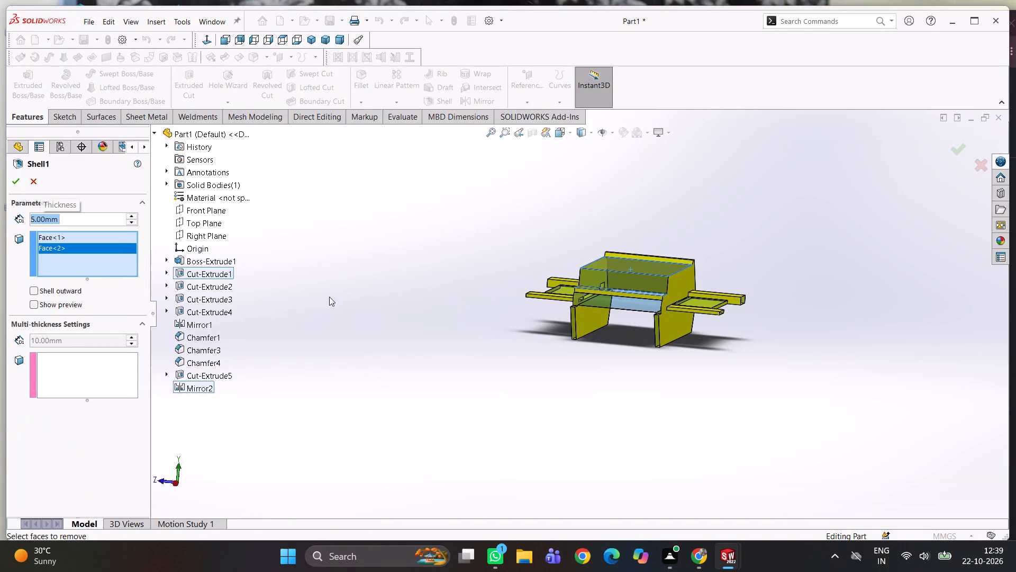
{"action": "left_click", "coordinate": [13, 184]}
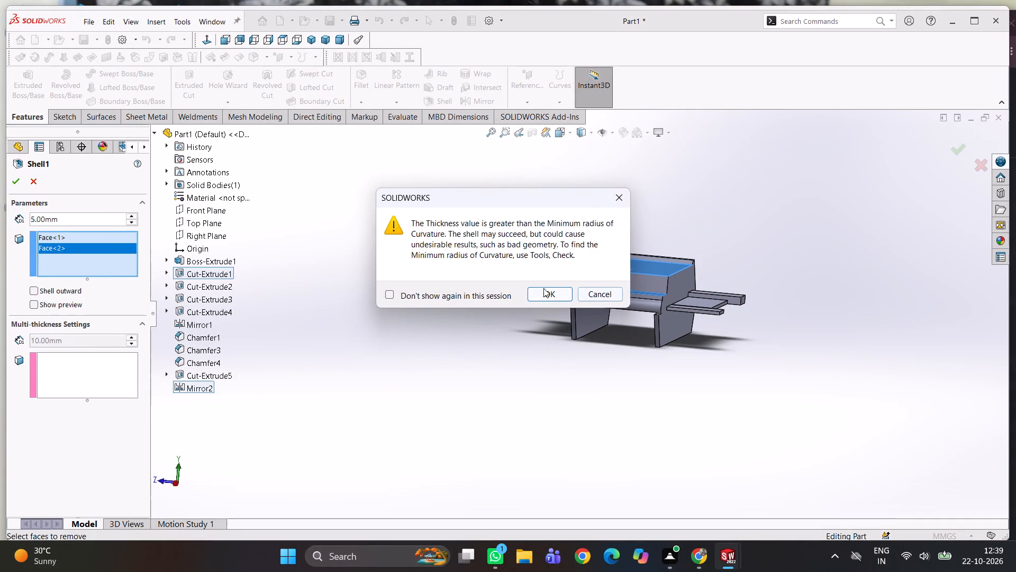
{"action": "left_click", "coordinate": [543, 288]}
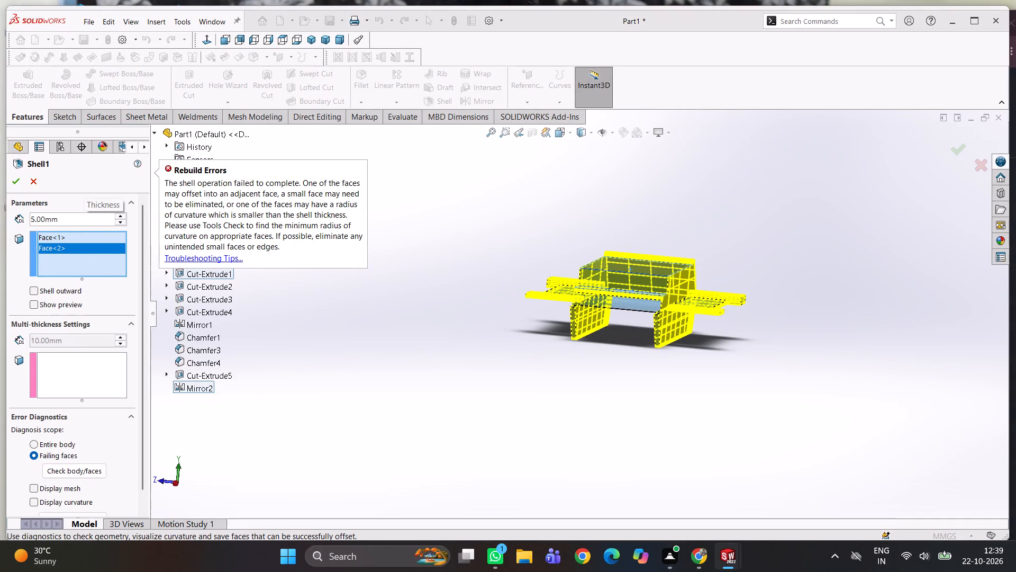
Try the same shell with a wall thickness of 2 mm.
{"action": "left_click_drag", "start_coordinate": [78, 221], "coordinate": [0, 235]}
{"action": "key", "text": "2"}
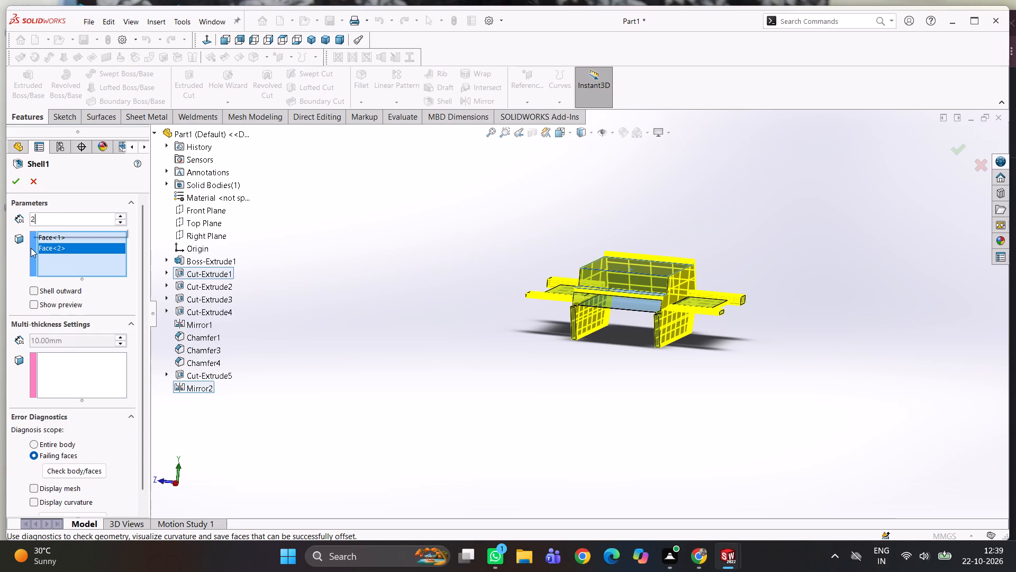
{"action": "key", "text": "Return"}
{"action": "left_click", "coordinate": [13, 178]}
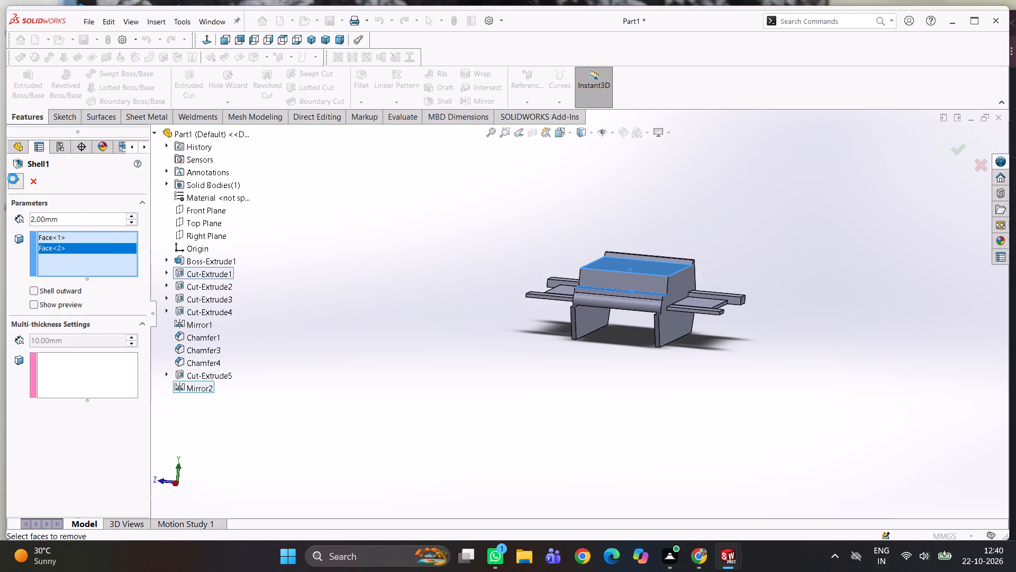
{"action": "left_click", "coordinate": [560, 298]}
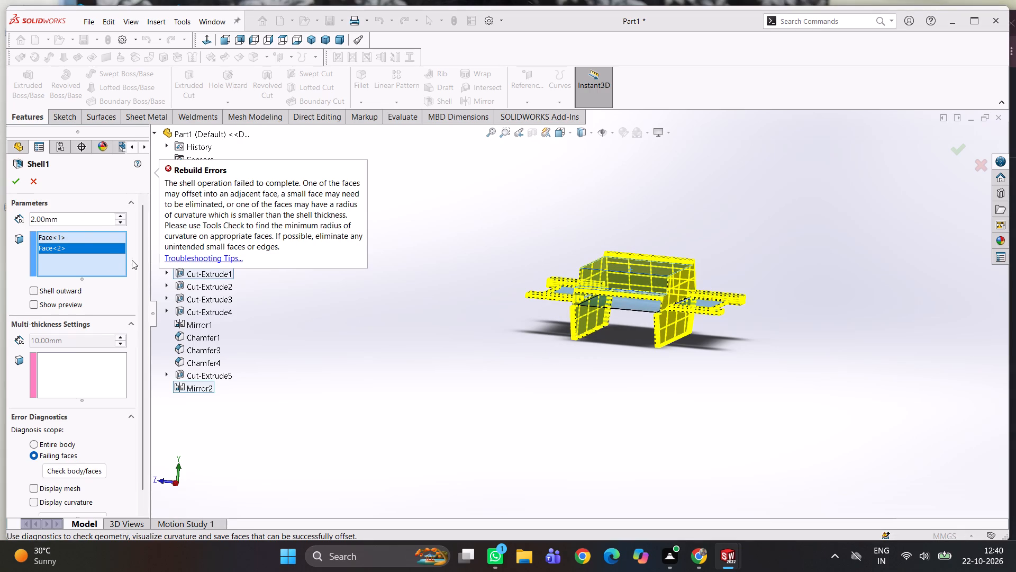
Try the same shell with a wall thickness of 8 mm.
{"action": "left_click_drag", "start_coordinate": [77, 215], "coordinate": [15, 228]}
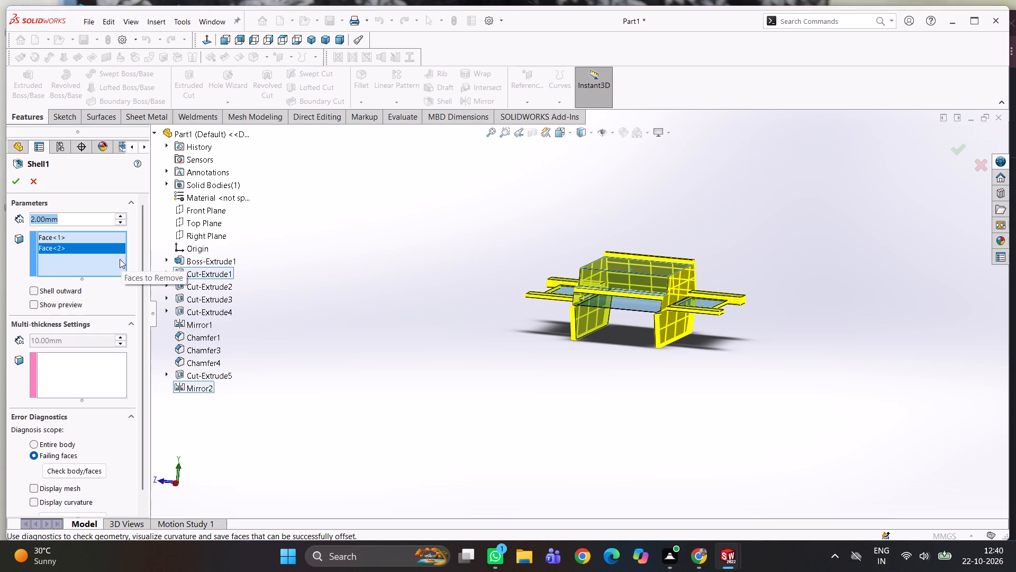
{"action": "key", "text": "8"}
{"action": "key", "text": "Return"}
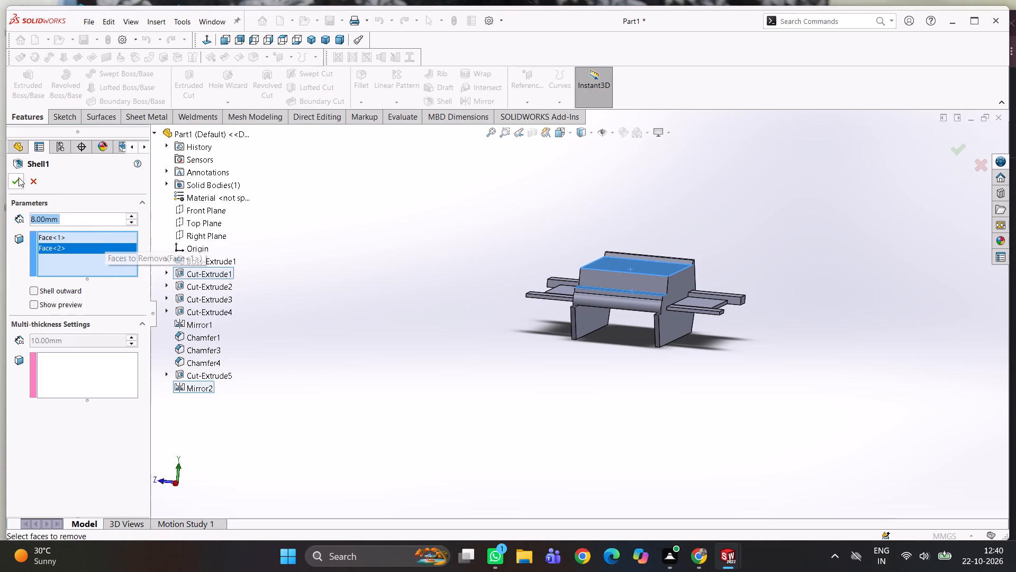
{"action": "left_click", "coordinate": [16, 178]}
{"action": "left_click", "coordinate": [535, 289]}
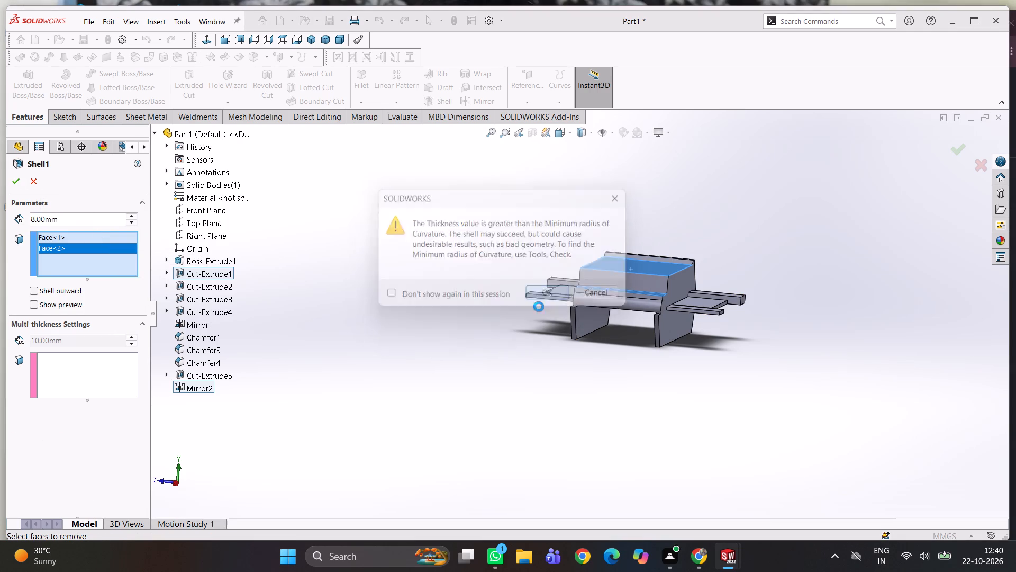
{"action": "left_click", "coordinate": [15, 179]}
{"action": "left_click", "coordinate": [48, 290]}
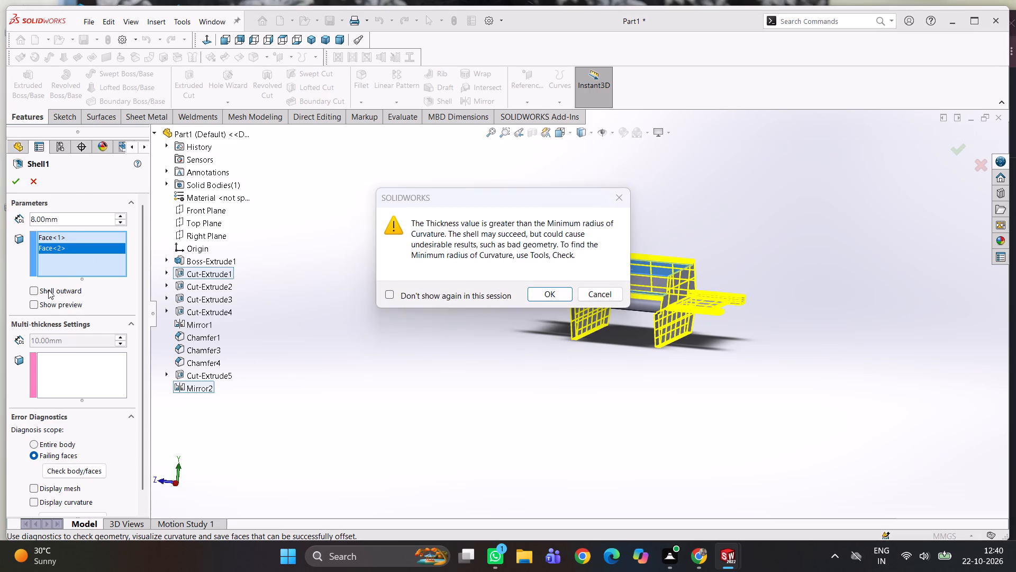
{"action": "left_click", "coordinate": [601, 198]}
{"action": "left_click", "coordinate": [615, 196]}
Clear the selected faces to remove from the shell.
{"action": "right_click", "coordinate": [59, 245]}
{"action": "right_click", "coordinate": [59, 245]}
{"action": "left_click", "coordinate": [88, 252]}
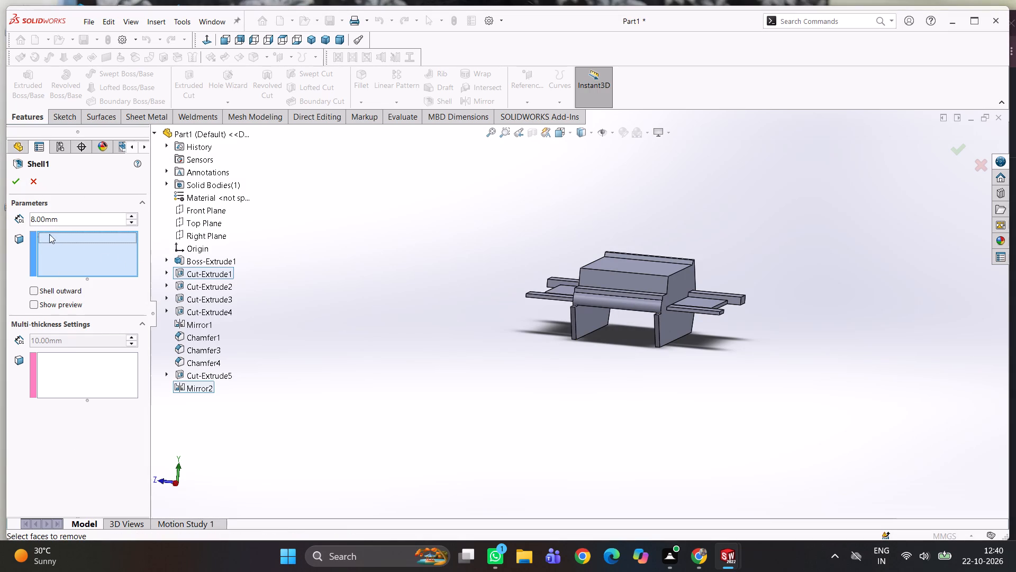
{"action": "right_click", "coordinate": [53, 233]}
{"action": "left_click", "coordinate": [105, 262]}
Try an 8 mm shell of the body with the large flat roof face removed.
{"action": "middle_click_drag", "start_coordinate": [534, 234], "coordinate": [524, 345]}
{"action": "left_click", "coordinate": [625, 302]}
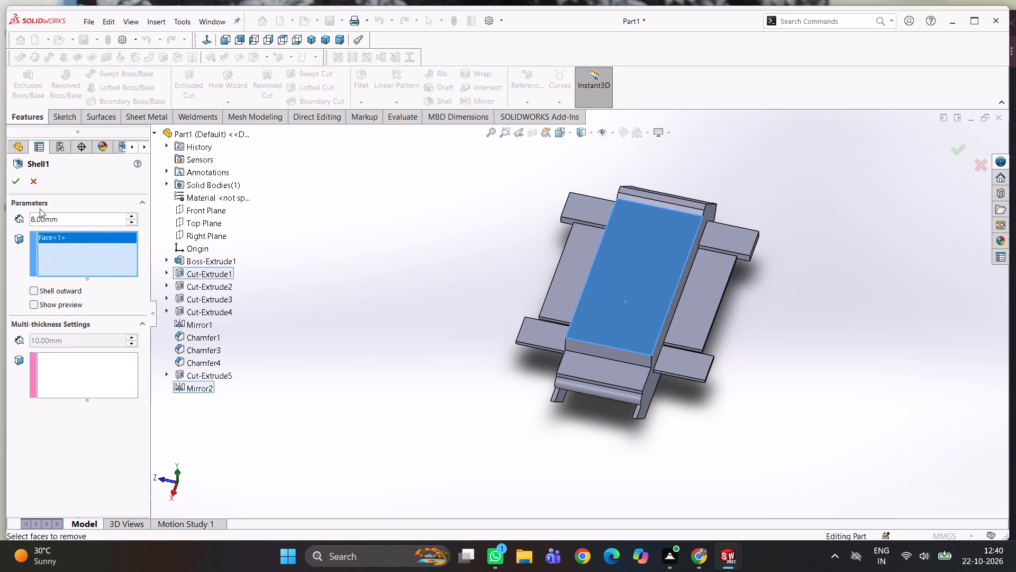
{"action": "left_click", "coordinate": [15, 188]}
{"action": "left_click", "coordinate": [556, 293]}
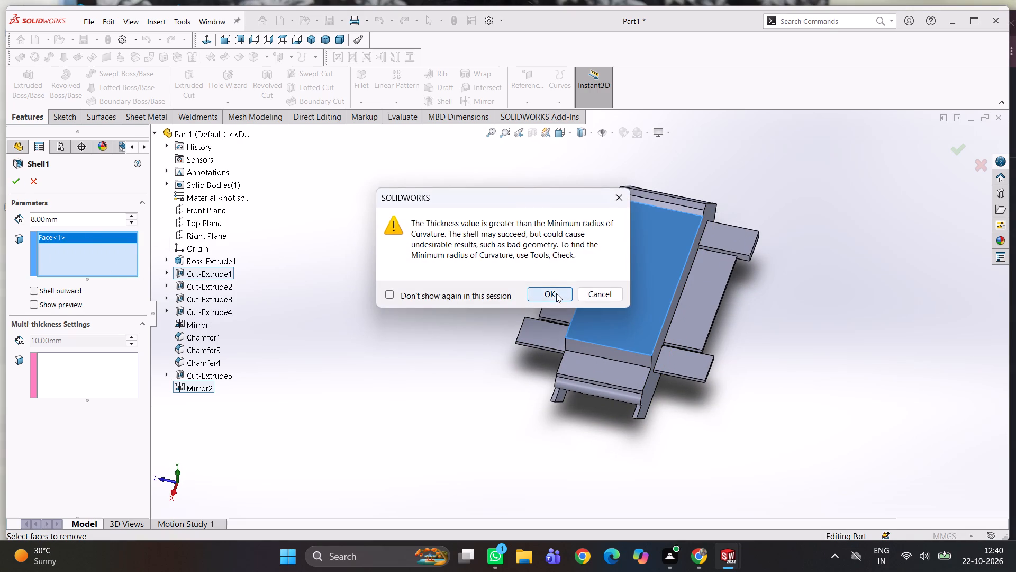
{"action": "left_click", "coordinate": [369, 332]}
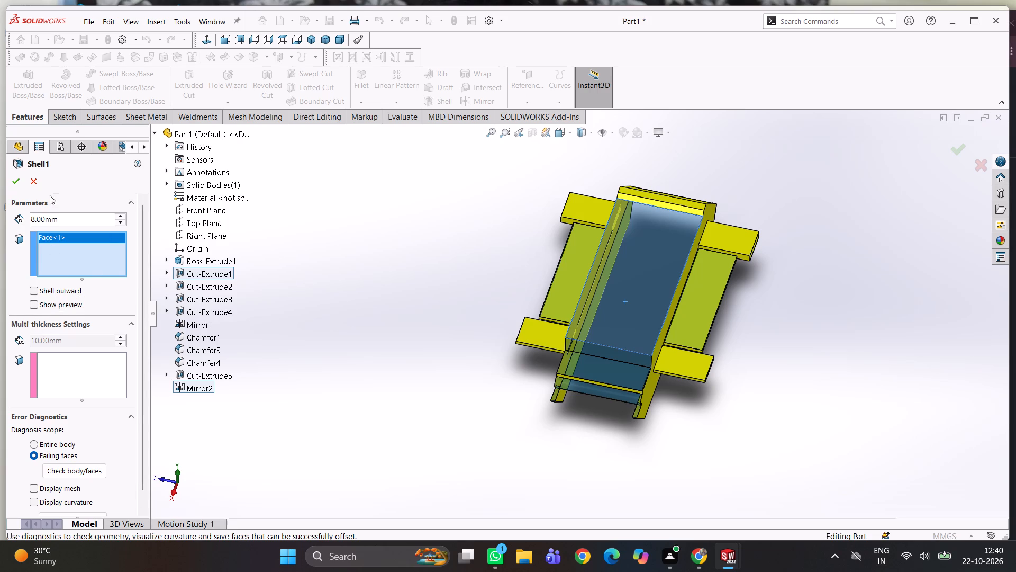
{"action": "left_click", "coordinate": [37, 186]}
Examine the car body's overall shape from above, from the sides and from its ends.
{"action": "middle_click_drag", "start_coordinate": [423, 287], "coordinate": [449, 218]}
{"action": "scroll", "coordinate": [487, 303], "scroll_direction": "up", "scroll_amount": 1}
{"action": "middle_click_drag", "start_coordinate": [488, 303], "coordinate": [488, 287]}
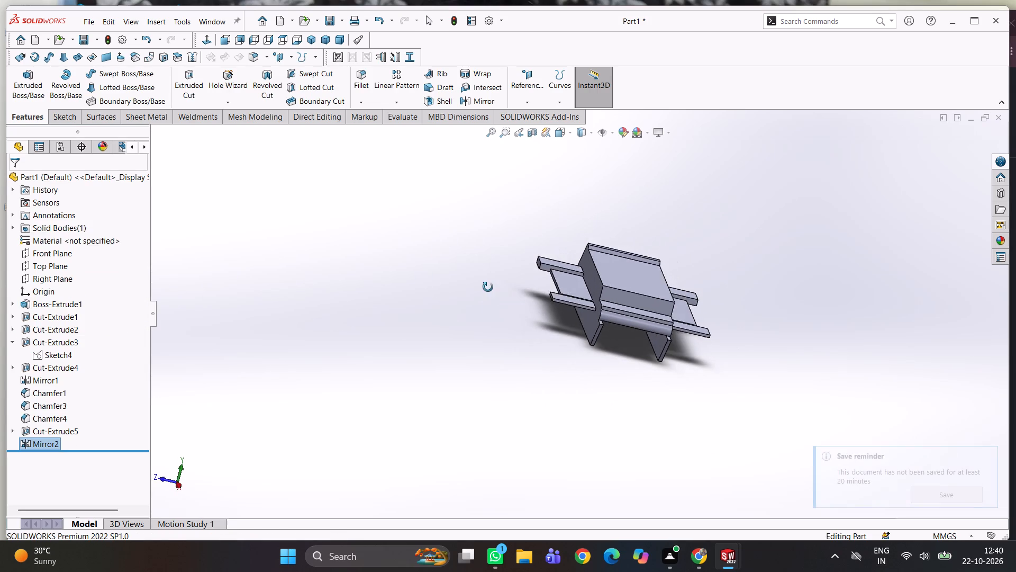
{"action": "middle_click_drag", "start_coordinate": [488, 287], "coordinate": [436, 278]}
{"action": "scroll", "coordinate": [702, 307], "scroll_direction": "up", "scroll_amount": 2}
{"action": "middle_click_drag", "start_coordinate": [709, 304], "coordinate": [666, 391]}
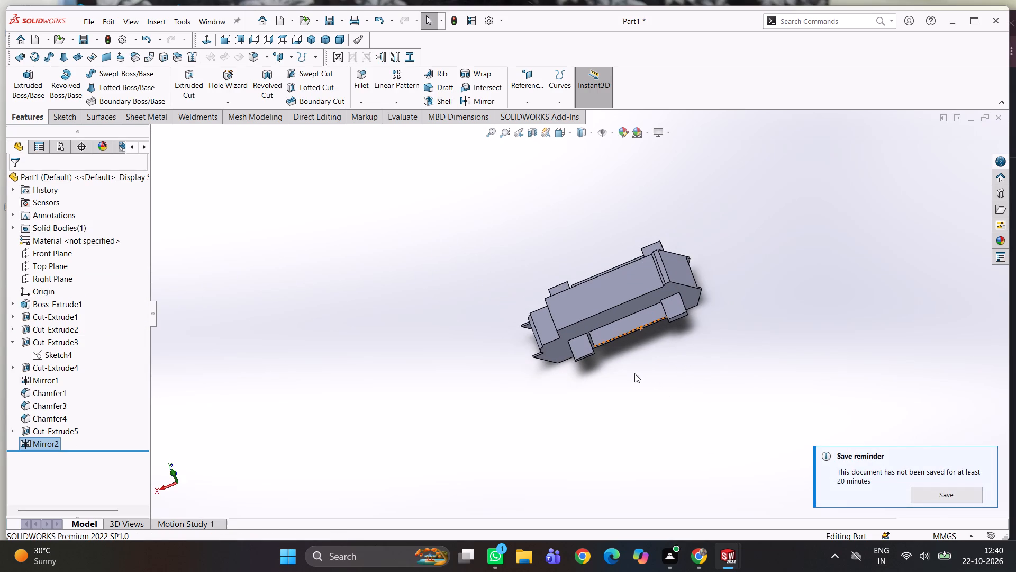
{"action": "scroll", "coordinate": [625, 339], "scroll_direction": "down", "scroll_amount": 2}
{"action": "middle_click_drag", "start_coordinate": [677, 381], "coordinate": [694, 339]}
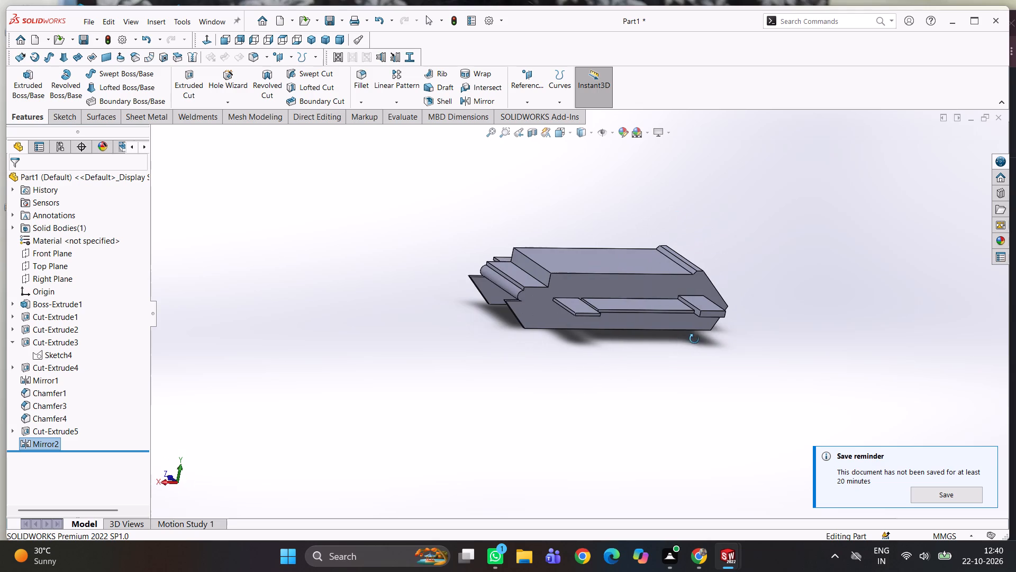
{"action": "middle_click_drag", "start_coordinate": [694, 339], "coordinate": [694, 338]}
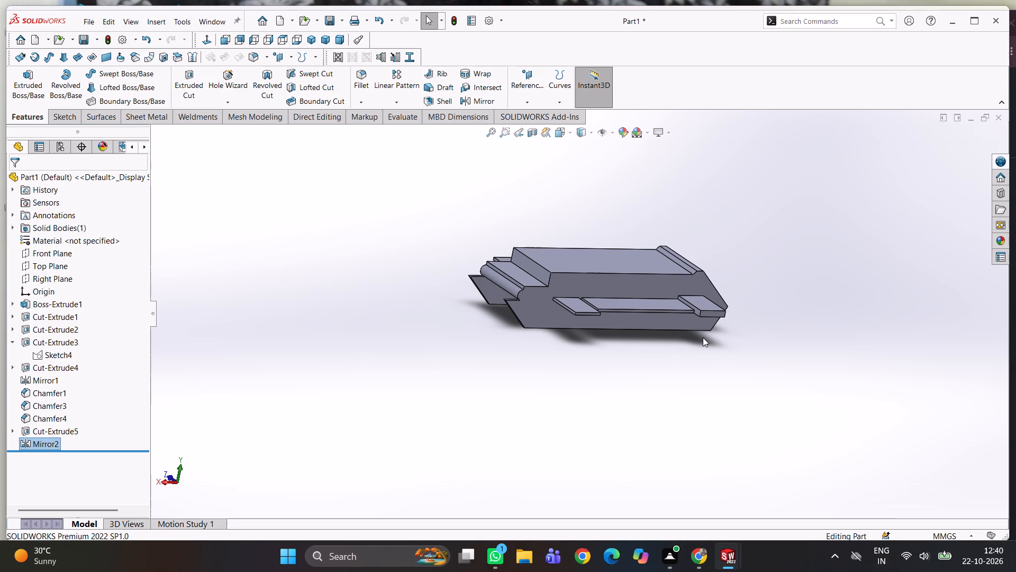
{"action": "middle_click_drag", "start_coordinate": [651, 263], "coordinate": [613, 486]}
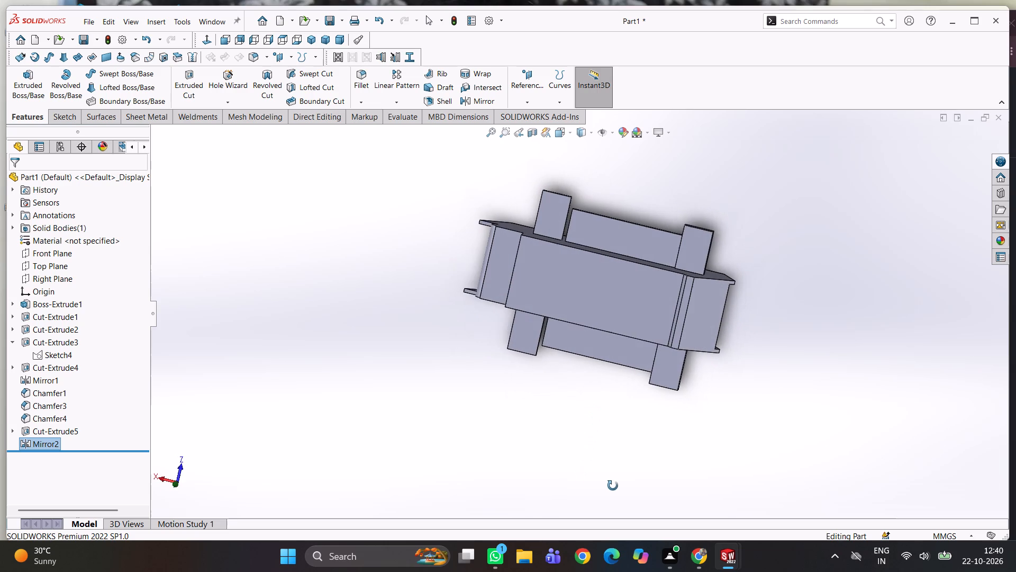
{"action": "middle_click_drag", "start_coordinate": [613, 486], "coordinate": [613, 484]}
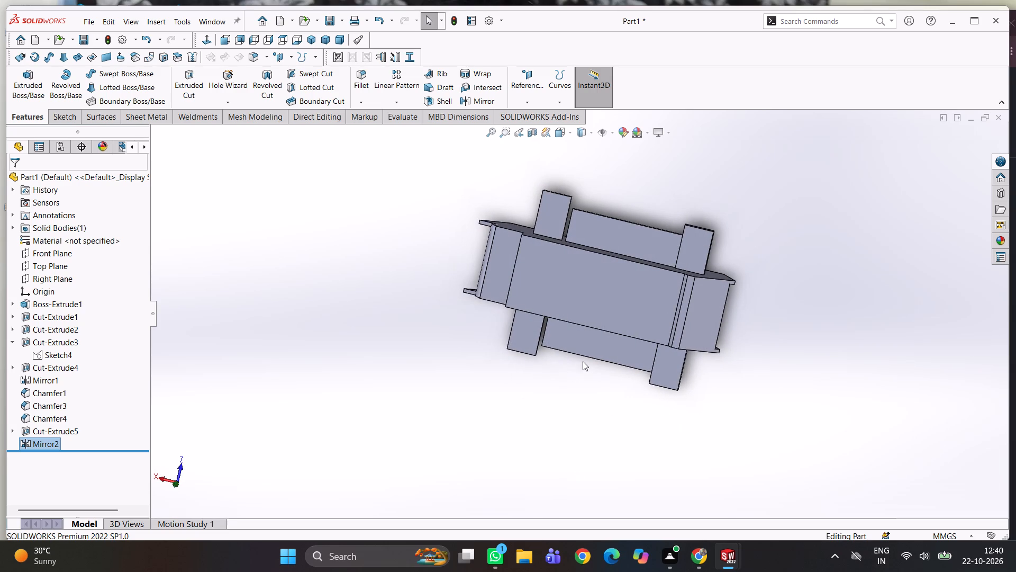
{"action": "middle_click_drag", "start_coordinate": [584, 361], "coordinate": [591, 344]}
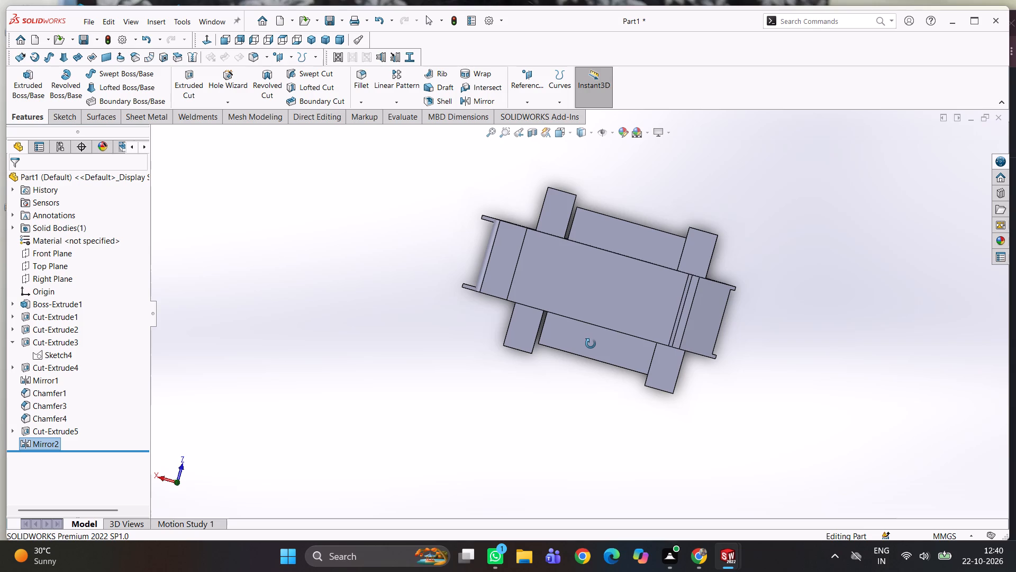
{"action": "middle_click_drag", "start_coordinate": [591, 344], "coordinate": [590, 347]}
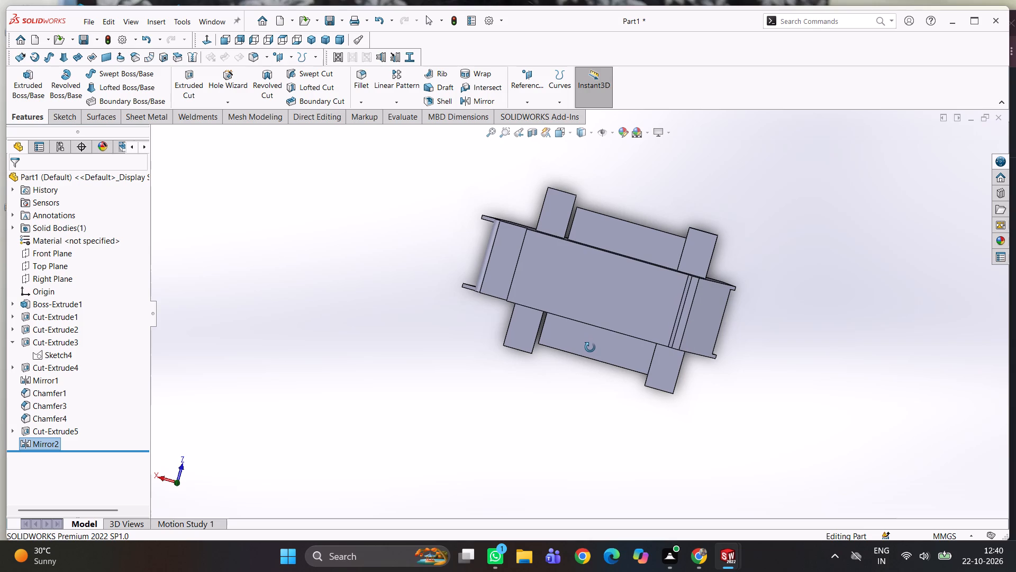
{"action": "middle_click_drag", "start_coordinate": [590, 347], "coordinate": [591, 347]}
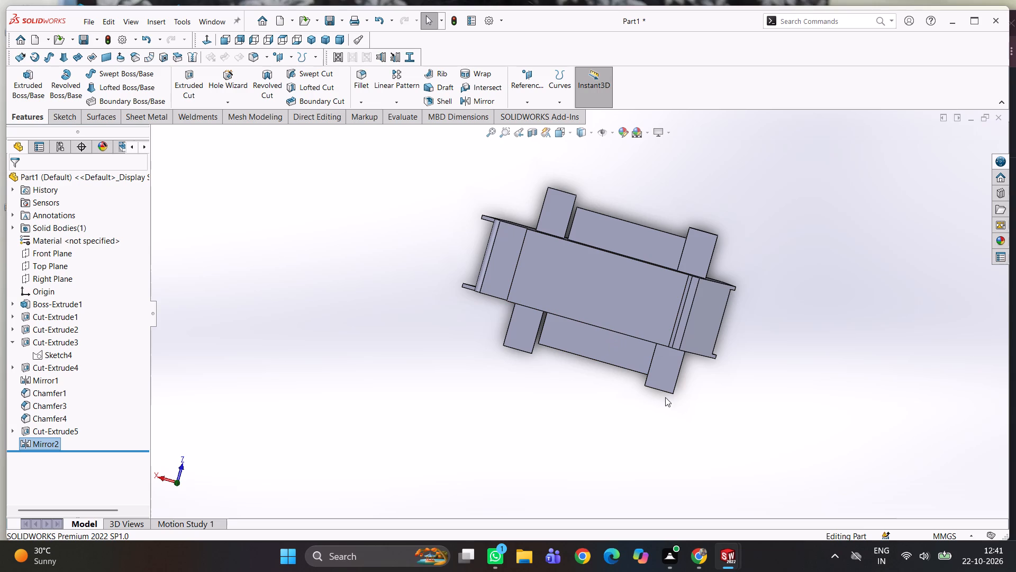
{"action": "scroll", "coordinate": [748, 363], "scroll_direction": "up", "scroll_amount": 1}
{"action": "middle_click_drag", "start_coordinate": [748, 360], "coordinate": [736, 316]}
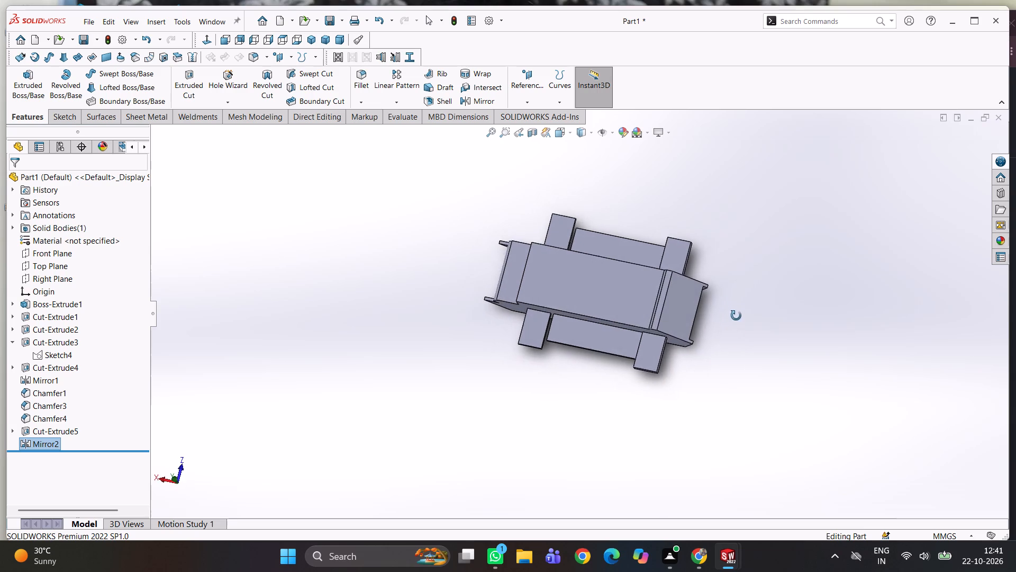
{"action": "middle_click_drag", "start_coordinate": [736, 316], "coordinate": [738, 339]}
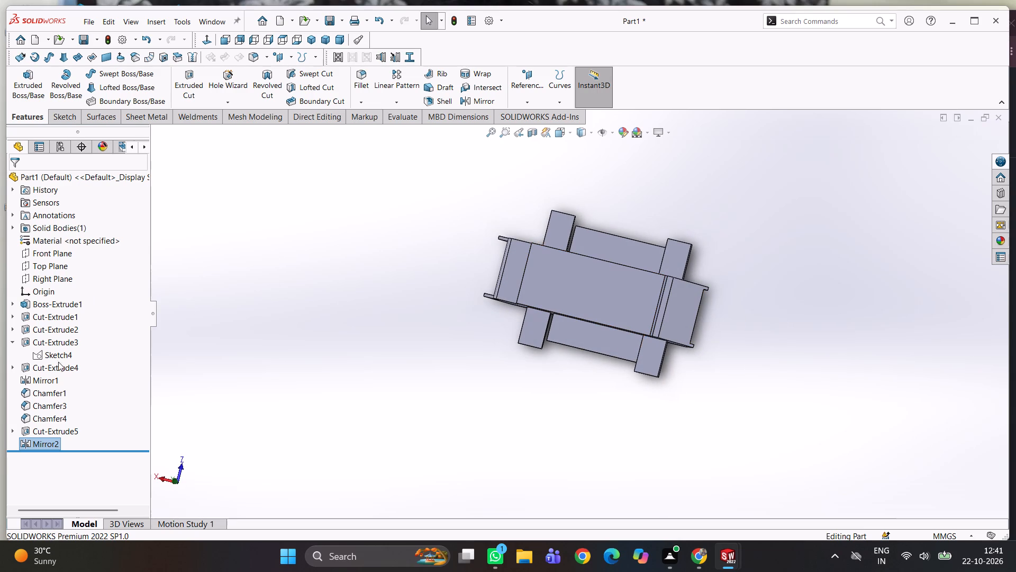
Sketch a corner rectangle about 6 × 9.5 mm on the Top Plane, against the body's end edge near the raised roof strip.
{"action": "left_click", "coordinate": [51, 262]}
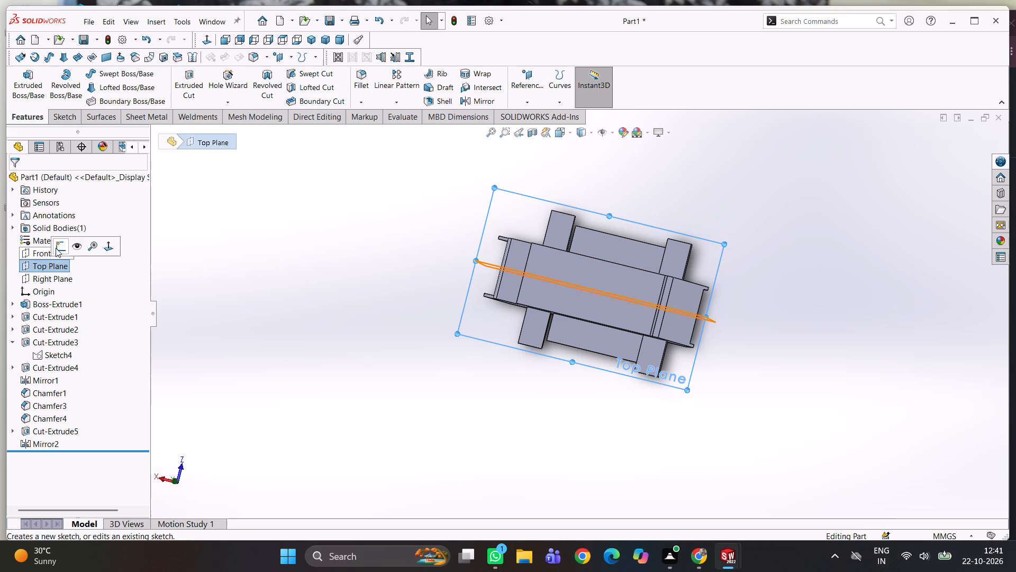
{"action": "left_click", "coordinate": [56, 246]}
{"action": "right_click_drag", "start_coordinate": [223, 272], "coordinate": [356, 270]}
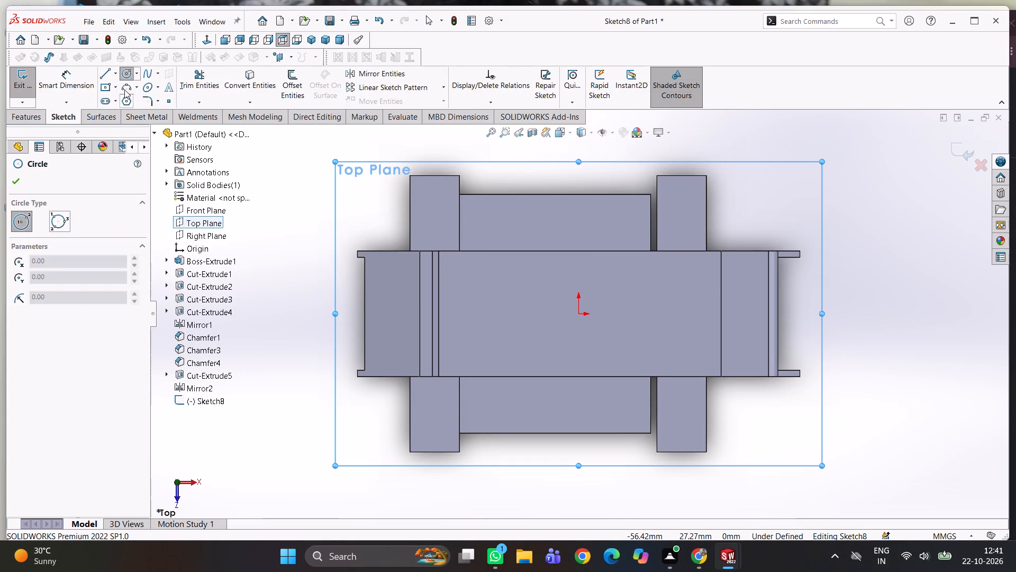
{"action": "left_click", "coordinate": [117, 85]}
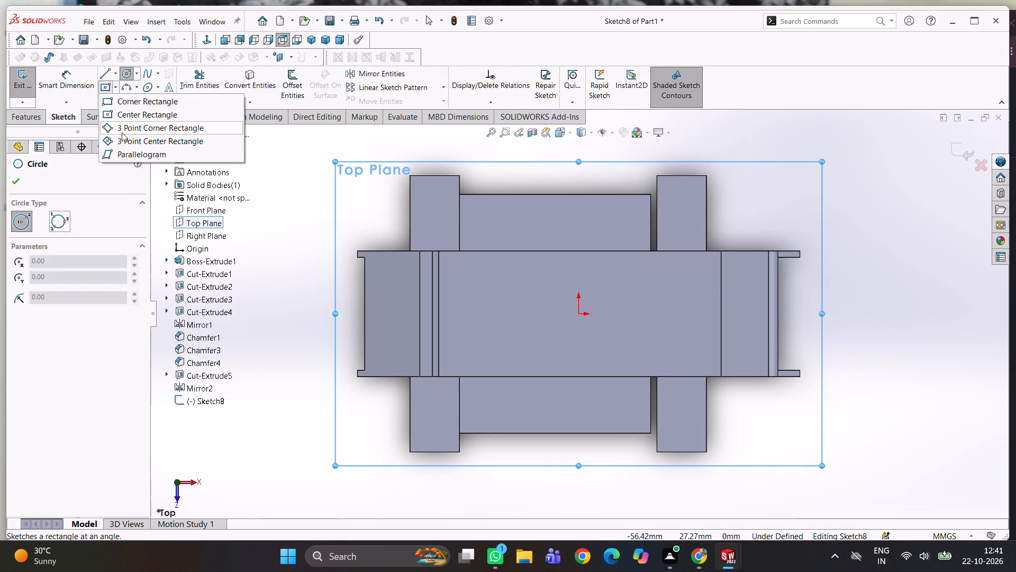
{"action": "left_click", "coordinate": [122, 115]}
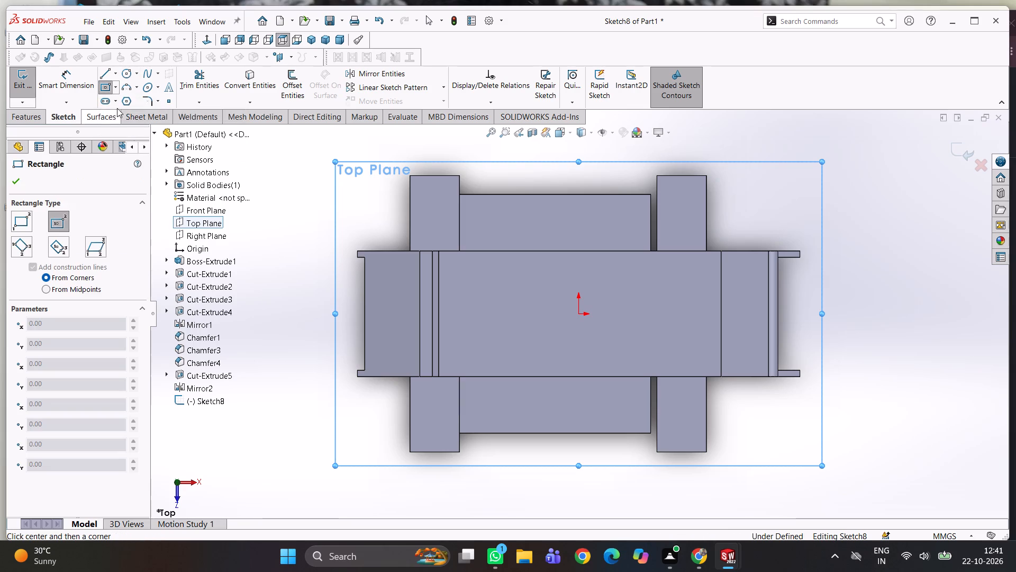
{"action": "left_click", "coordinate": [114, 91]}
{"action": "left_click", "coordinate": [121, 103]}
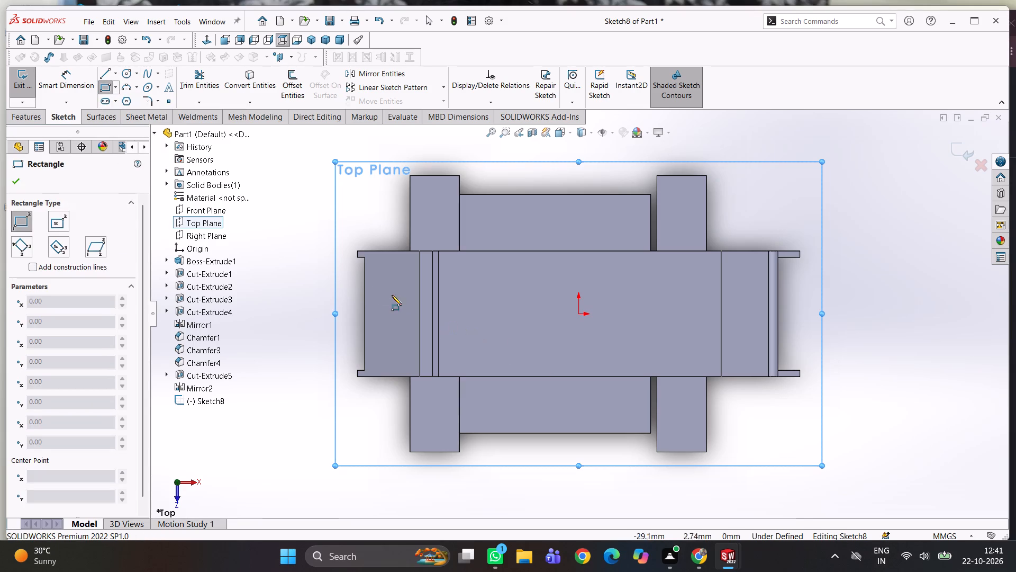
{"action": "left_click", "coordinate": [366, 285]}
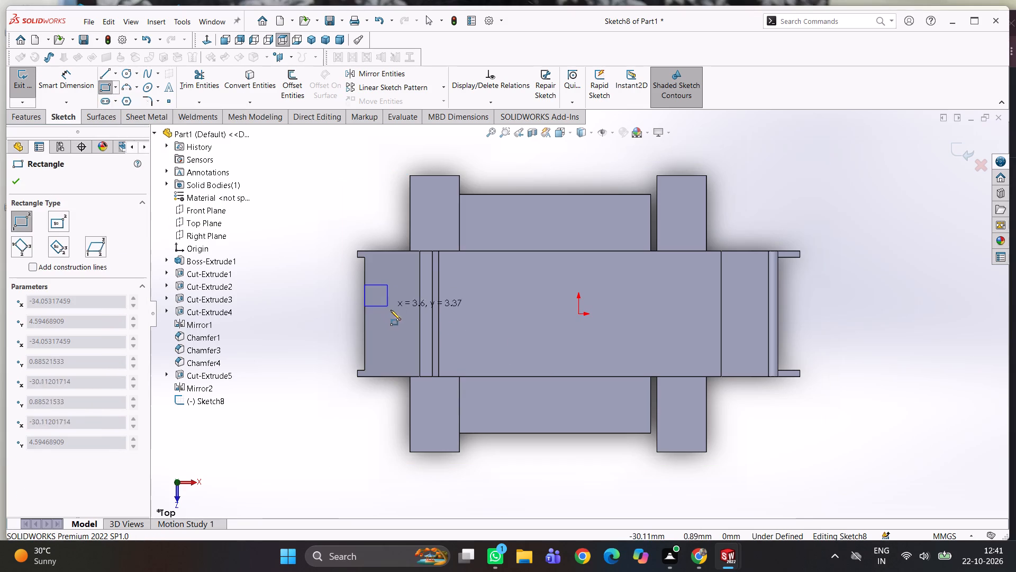
{"action": "left_click", "coordinate": [402, 345]}
Sketch a line about 41.6 mm long from the origin through the rectangle and past the body's end edge.
{"action": "right_click_drag", "start_coordinate": [734, 313], "coordinate": [465, 304]}
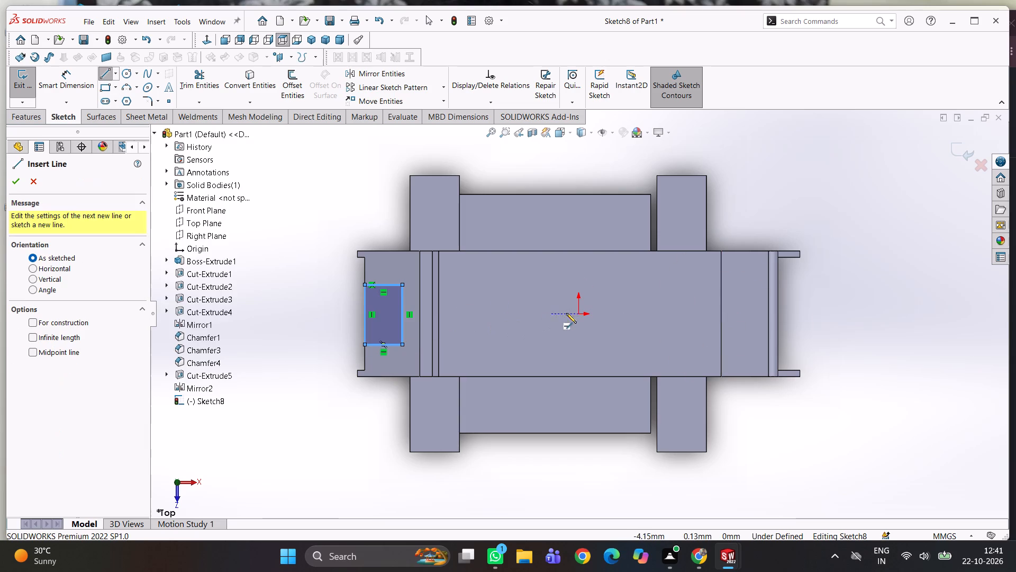
{"action": "left_click", "coordinate": [580, 313]}
{"action": "left_click", "coordinate": [317, 318]}
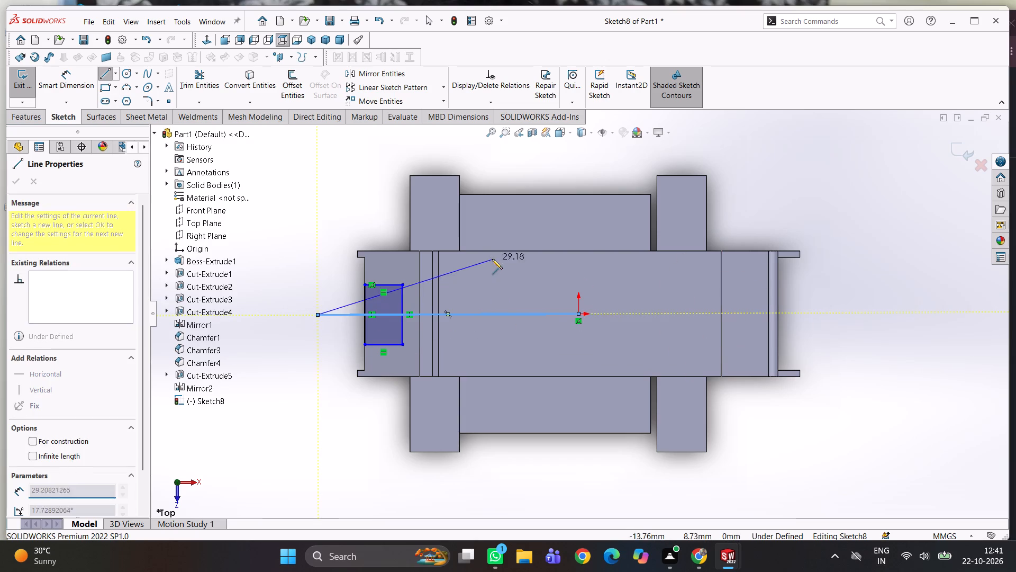
{"action": "key", "text": "Escape"}
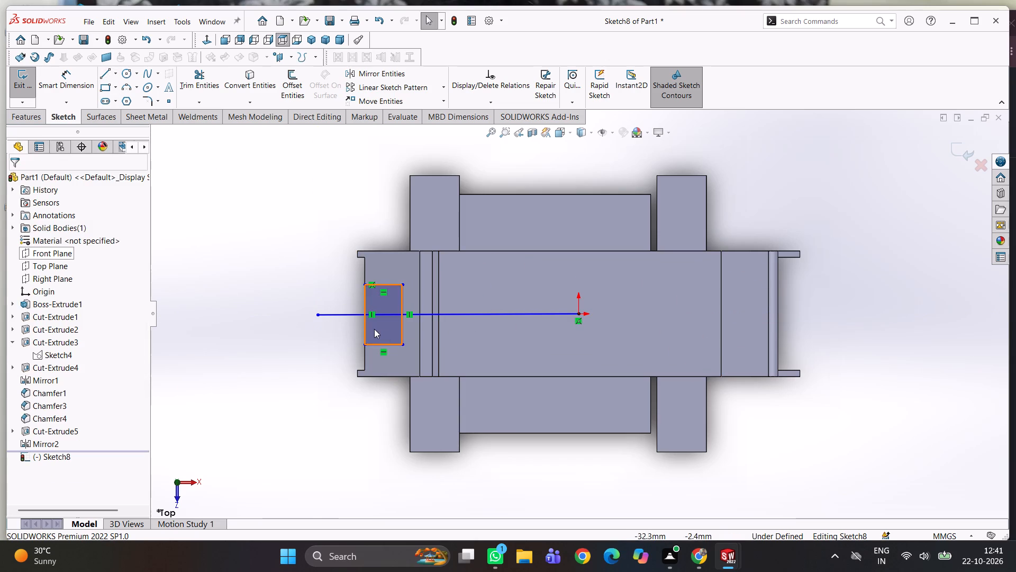
Make the midpoint of the rectangle's outer side coincident with the line from the origin.
{"action": "left_click", "coordinate": [365, 314]}
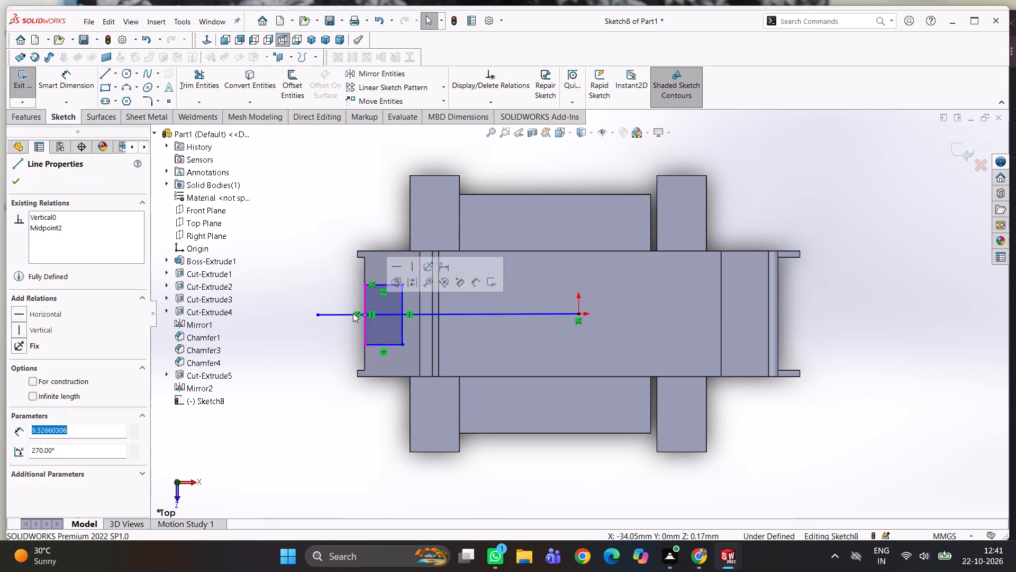
{"action": "left_click", "coordinate": [347, 313], "text": "ctrl"}
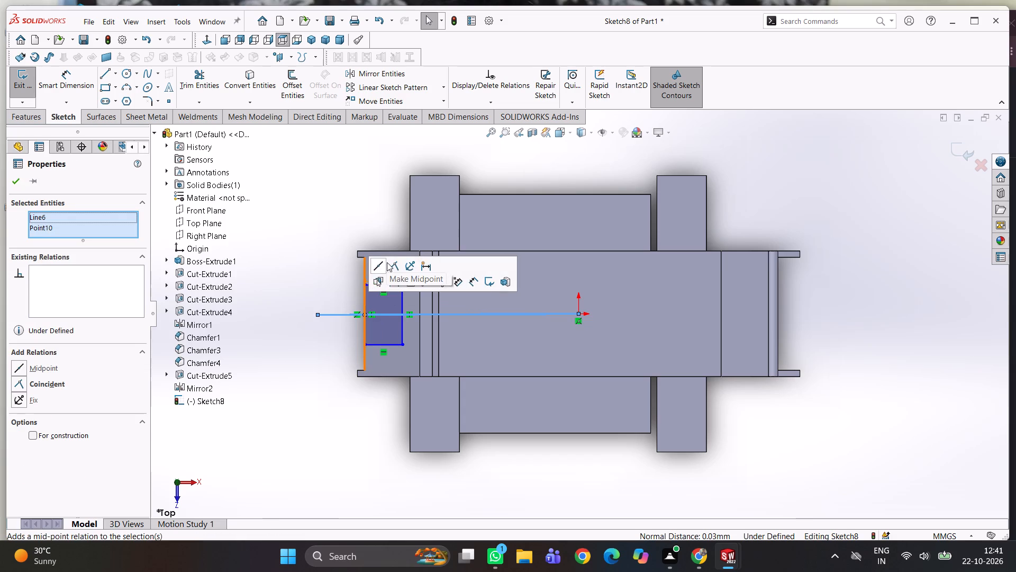
{"action": "left_click", "coordinate": [395, 262]}
{"action": "left_click", "coordinate": [321, 273]}
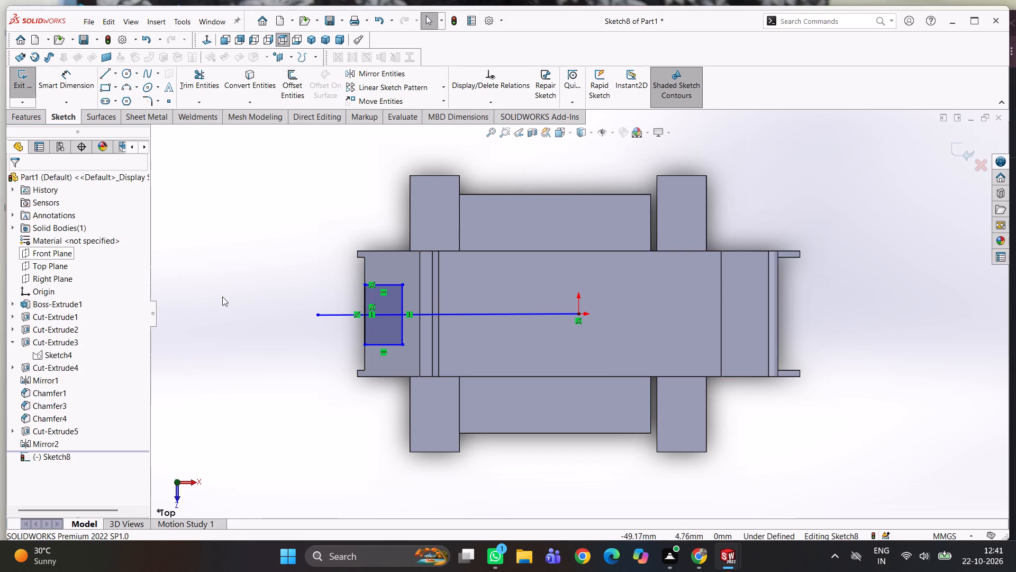
Dimension the rectangle 5 mm along the body's length and 10 mm across its width.
{"action": "right_click_drag", "start_coordinate": [210, 300], "coordinate": [209, 219]}
{"action": "left_click", "coordinate": [383, 281]}
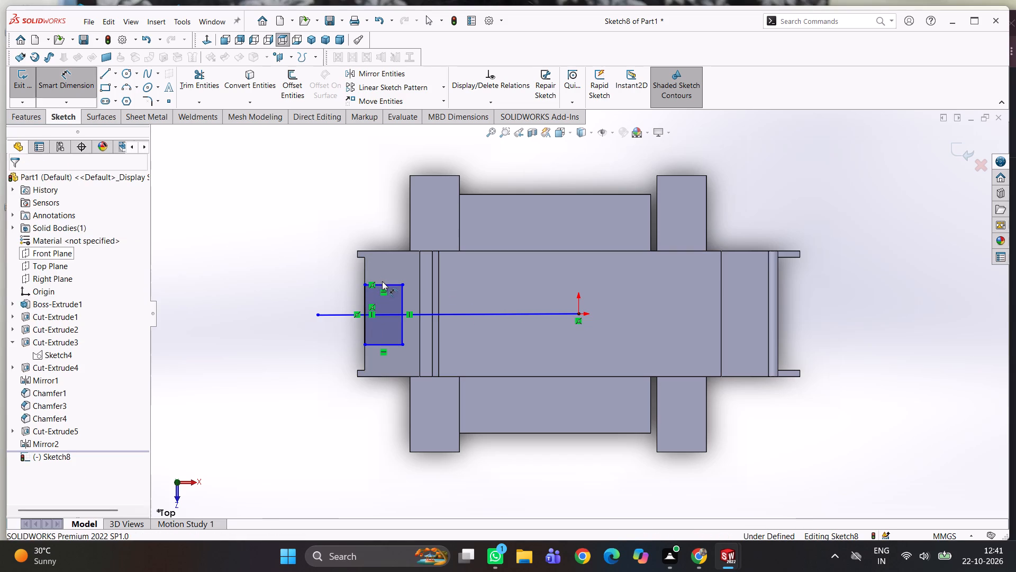
{"action": "left_click", "coordinate": [383, 284]}
{"action": "left_click", "coordinate": [379, 213]}
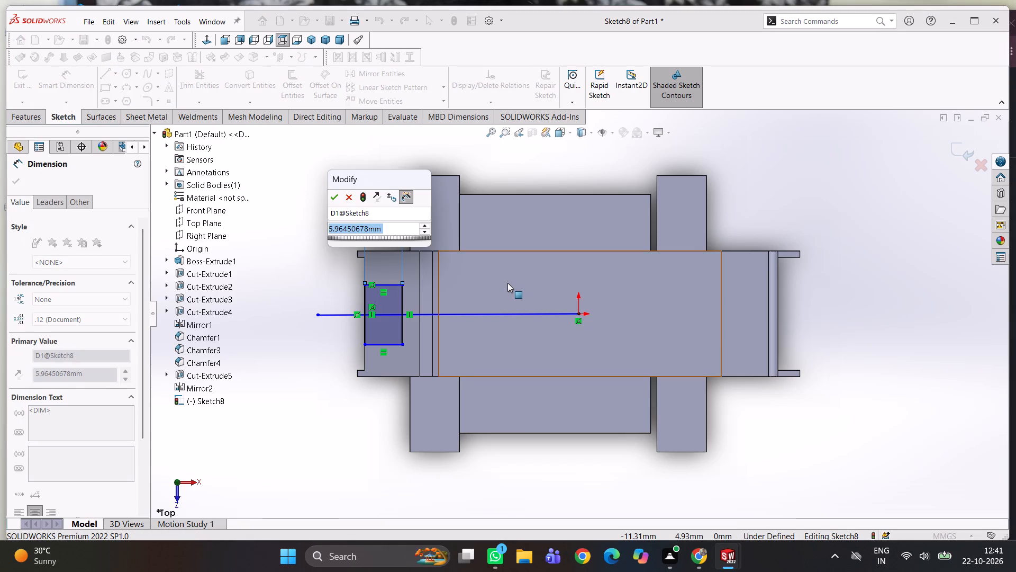
{"action": "key", "text": "5"}
{"action": "key", "text": "Return"}
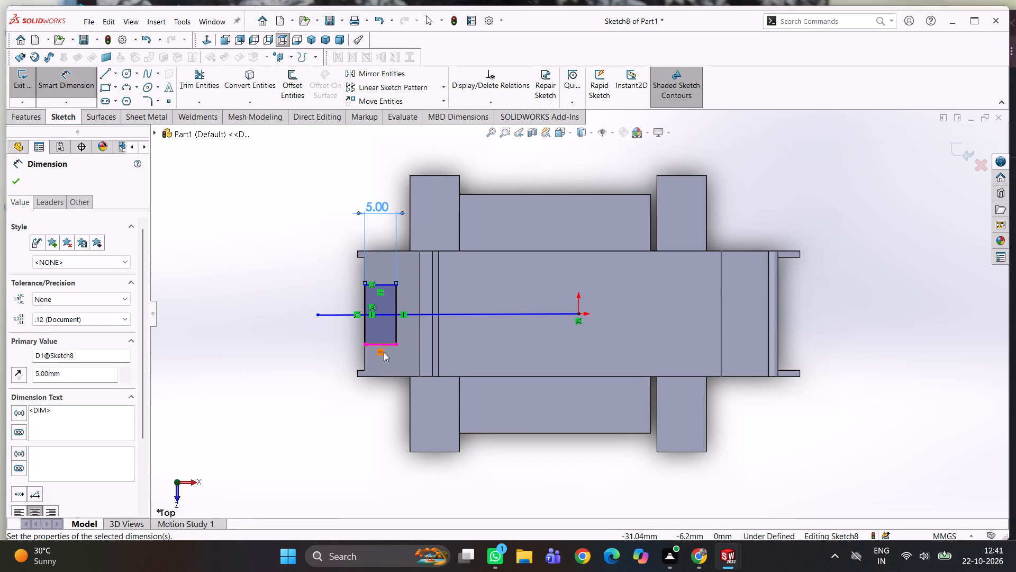
{"action": "left_click", "coordinate": [394, 332]}
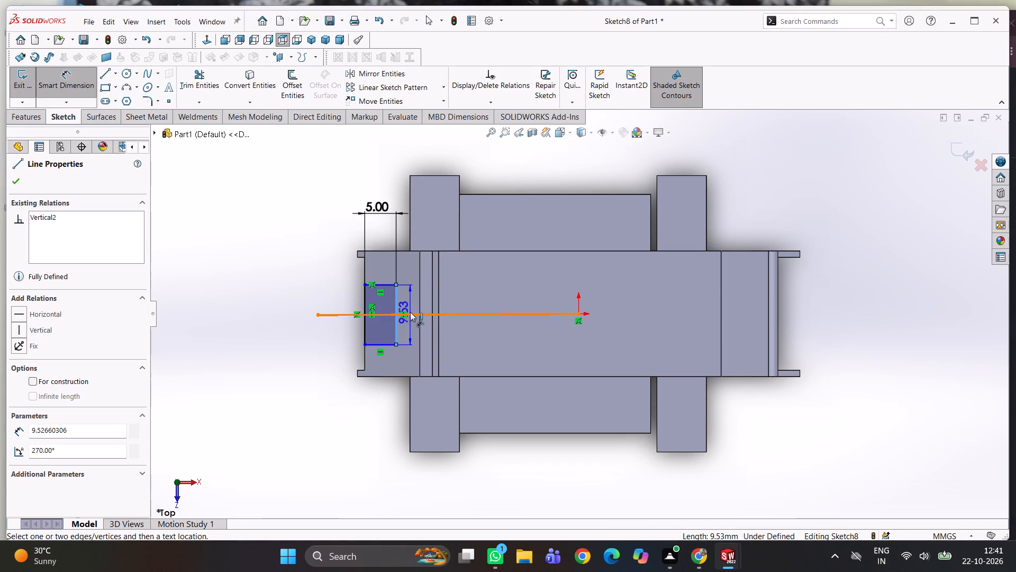
{"action": "left_click", "coordinate": [411, 309]}
{"action": "type", "text": "10"}
{"action": "key", "text": "Return"}
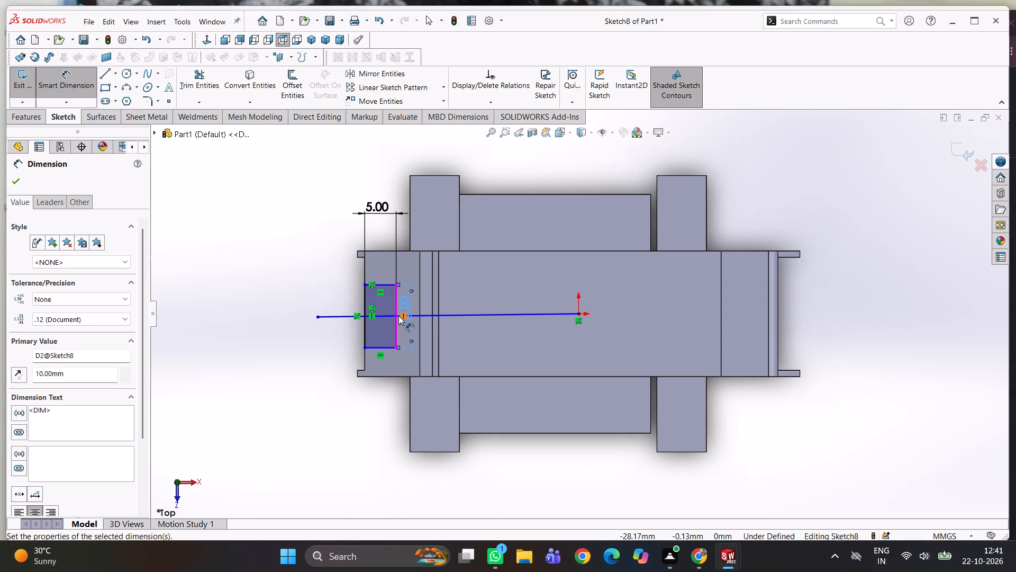
{"action": "left_click", "coordinate": [295, 298]}
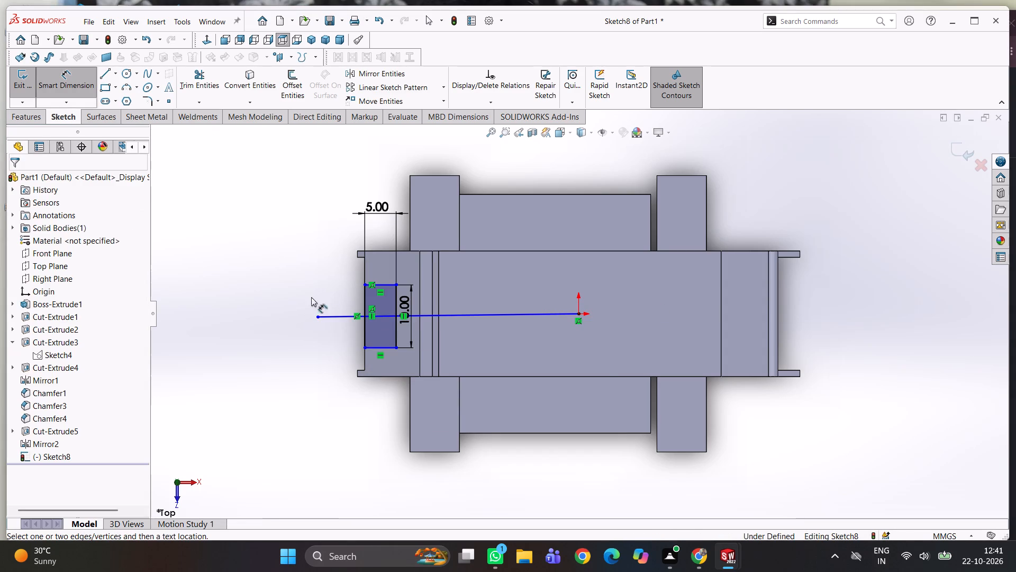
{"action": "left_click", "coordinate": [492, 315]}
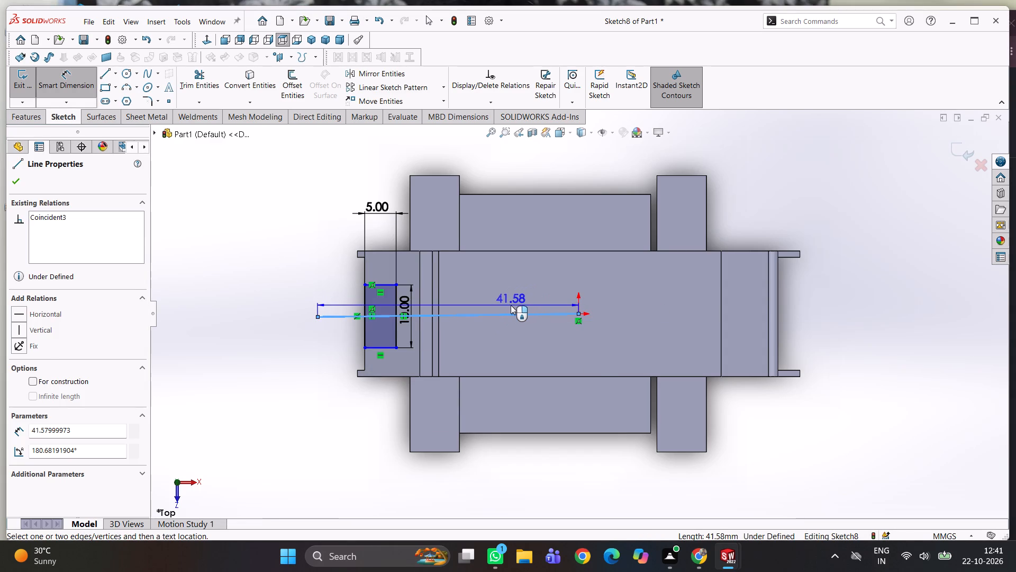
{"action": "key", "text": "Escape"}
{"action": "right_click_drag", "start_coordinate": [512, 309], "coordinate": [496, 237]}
Add a Horizontal relation to the line running from the origin through the rectangle.
{"action": "left_click", "coordinate": [502, 313]}
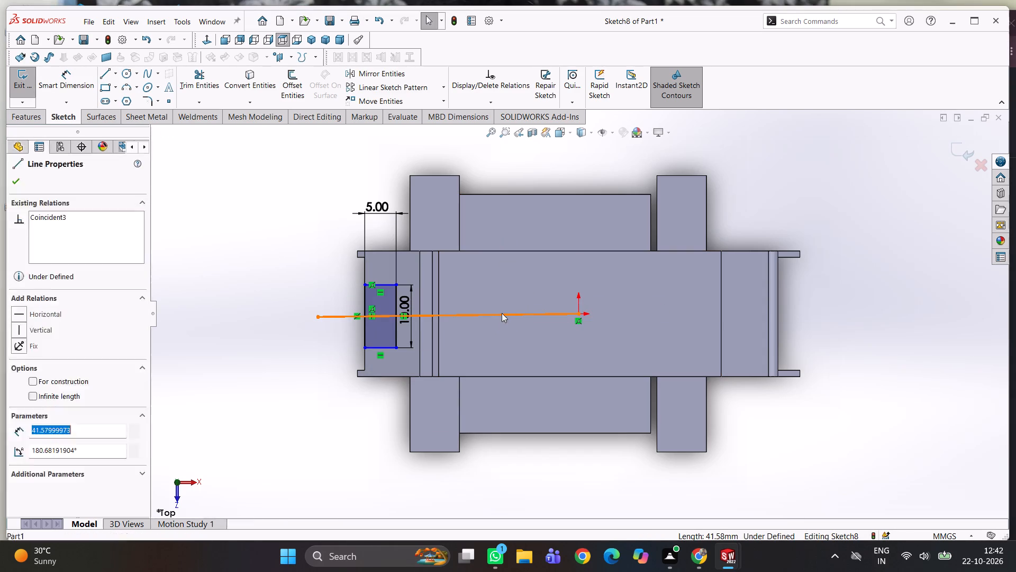
{"action": "left_click", "coordinate": [534, 265]}
{"action": "left_click", "coordinate": [297, 293]}
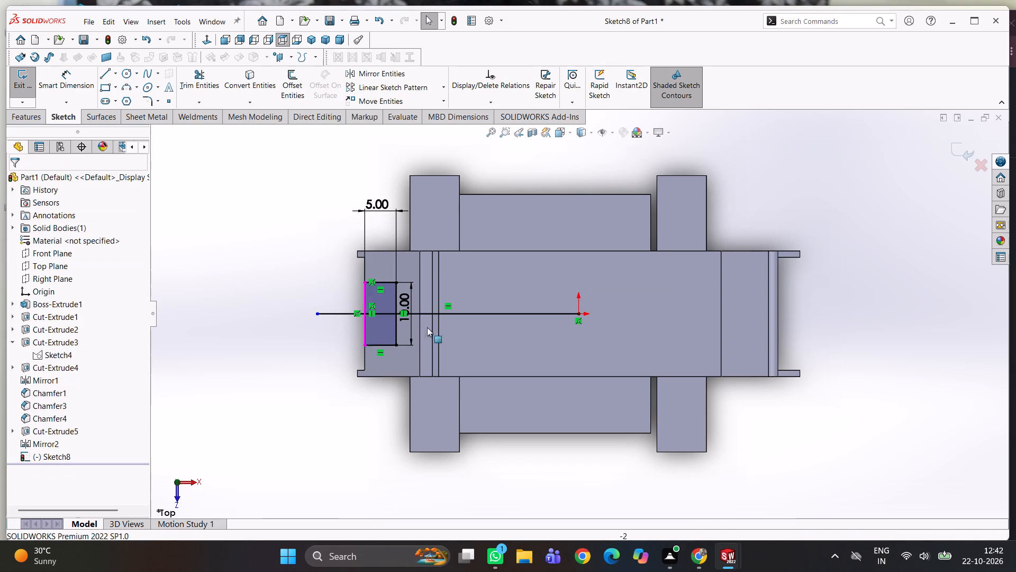
Convert the horizontal line running from the origin through the rectangle into construction geometry.
{"action": "right_click", "coordinate": [461, 310]}
{"action": "key", "text": "Escape"}
{"action": "left_click", "coordinate": [480, 314]}
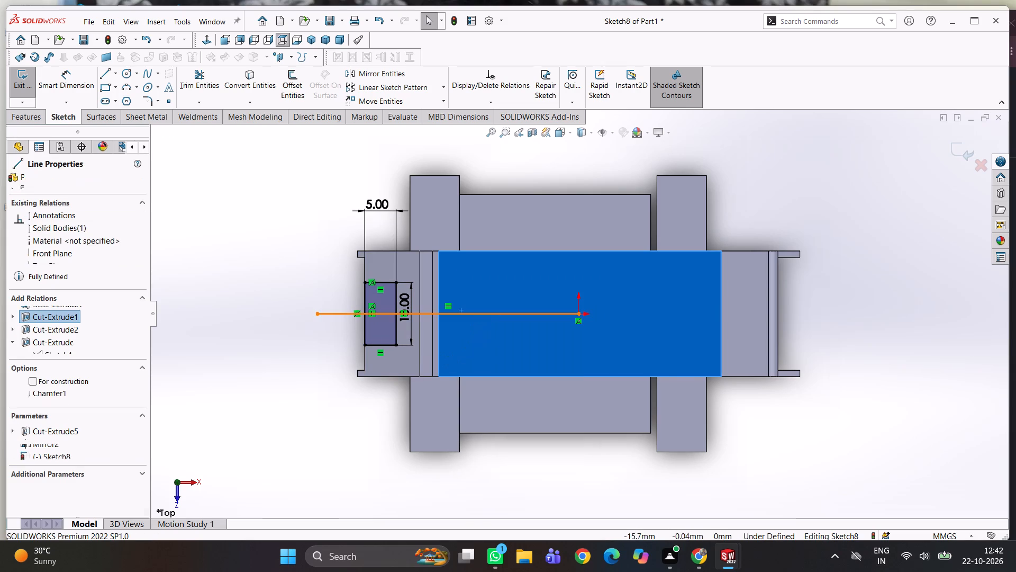
{"action": "left_click", "coordinate": [530, 285]}
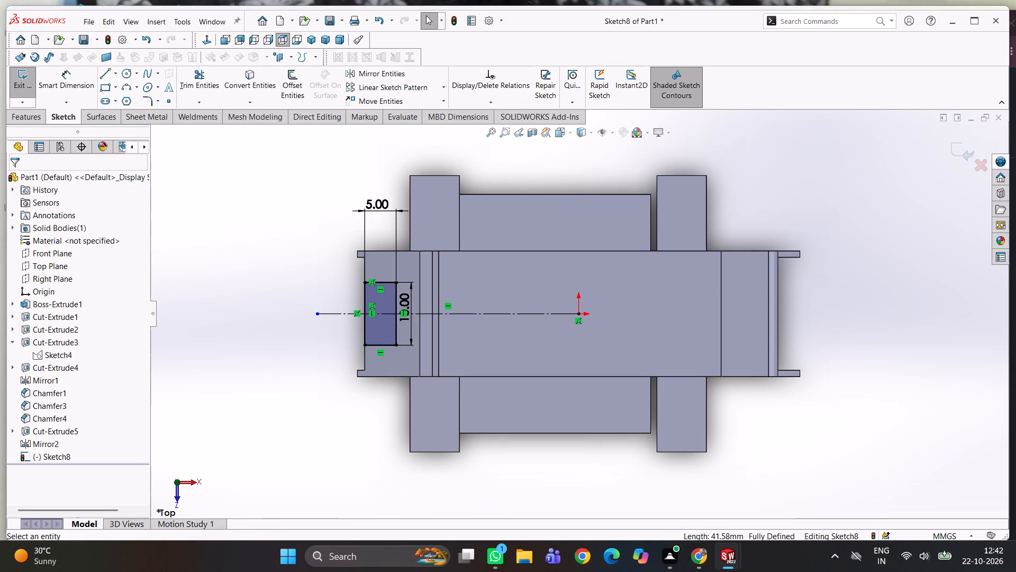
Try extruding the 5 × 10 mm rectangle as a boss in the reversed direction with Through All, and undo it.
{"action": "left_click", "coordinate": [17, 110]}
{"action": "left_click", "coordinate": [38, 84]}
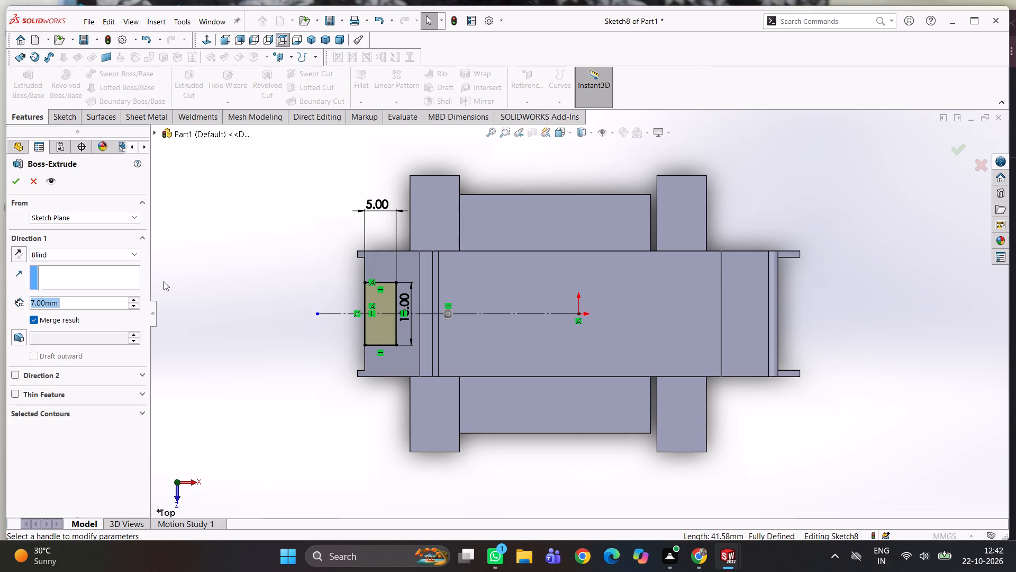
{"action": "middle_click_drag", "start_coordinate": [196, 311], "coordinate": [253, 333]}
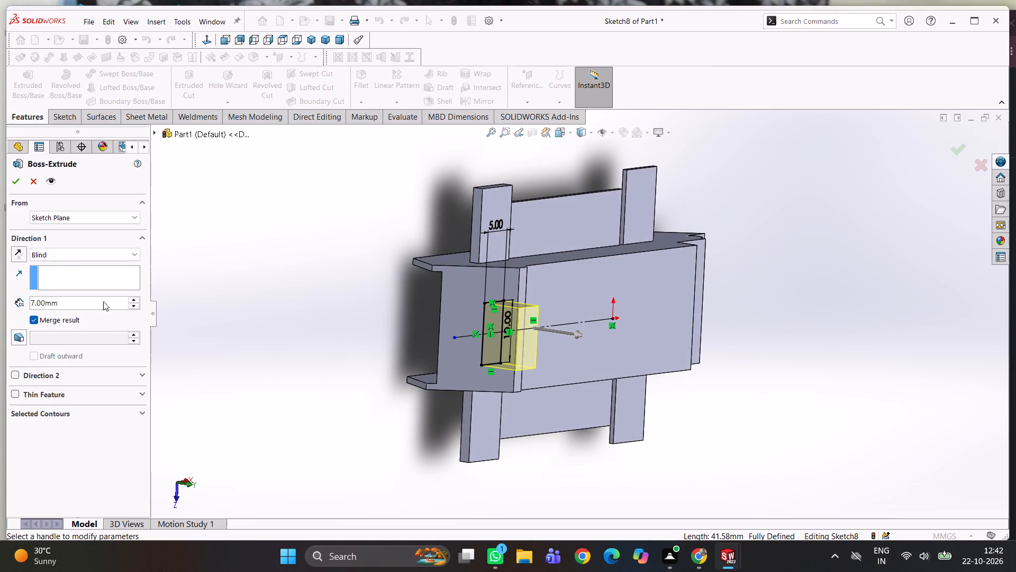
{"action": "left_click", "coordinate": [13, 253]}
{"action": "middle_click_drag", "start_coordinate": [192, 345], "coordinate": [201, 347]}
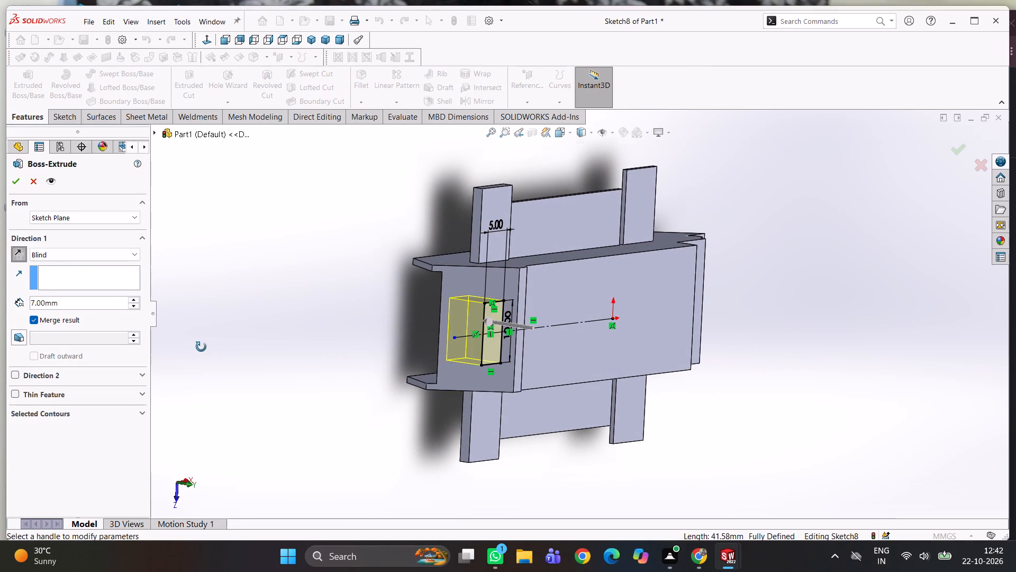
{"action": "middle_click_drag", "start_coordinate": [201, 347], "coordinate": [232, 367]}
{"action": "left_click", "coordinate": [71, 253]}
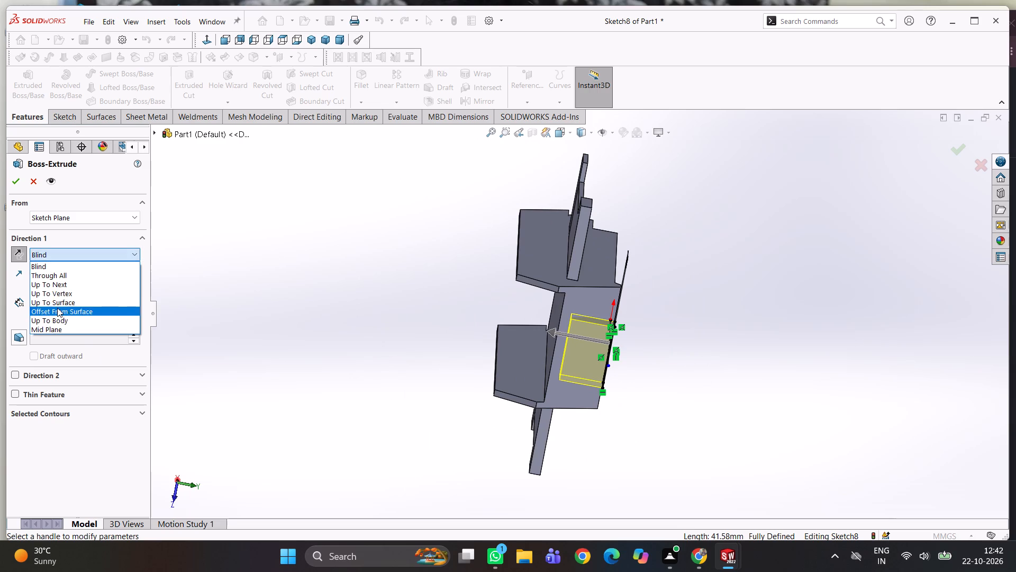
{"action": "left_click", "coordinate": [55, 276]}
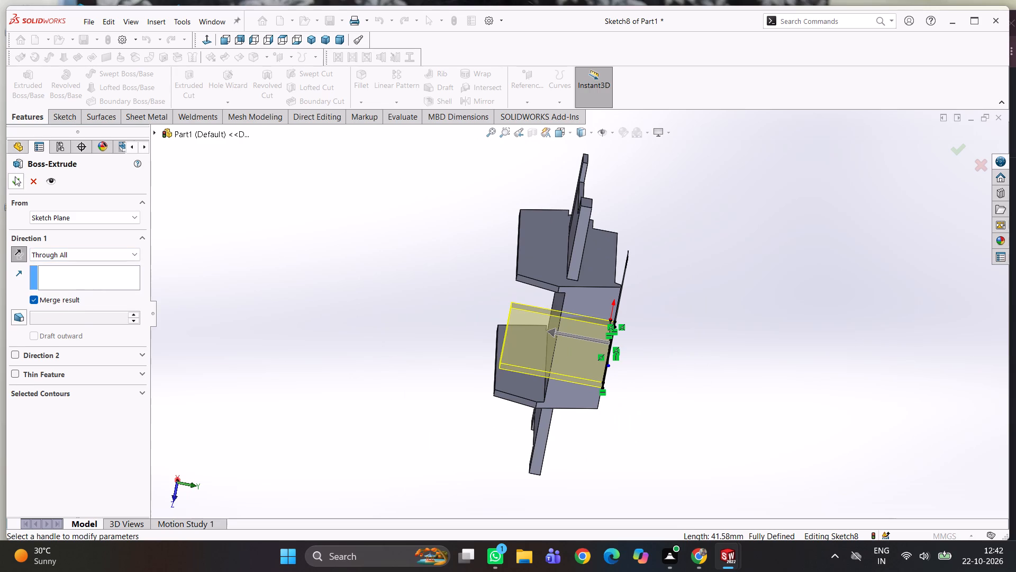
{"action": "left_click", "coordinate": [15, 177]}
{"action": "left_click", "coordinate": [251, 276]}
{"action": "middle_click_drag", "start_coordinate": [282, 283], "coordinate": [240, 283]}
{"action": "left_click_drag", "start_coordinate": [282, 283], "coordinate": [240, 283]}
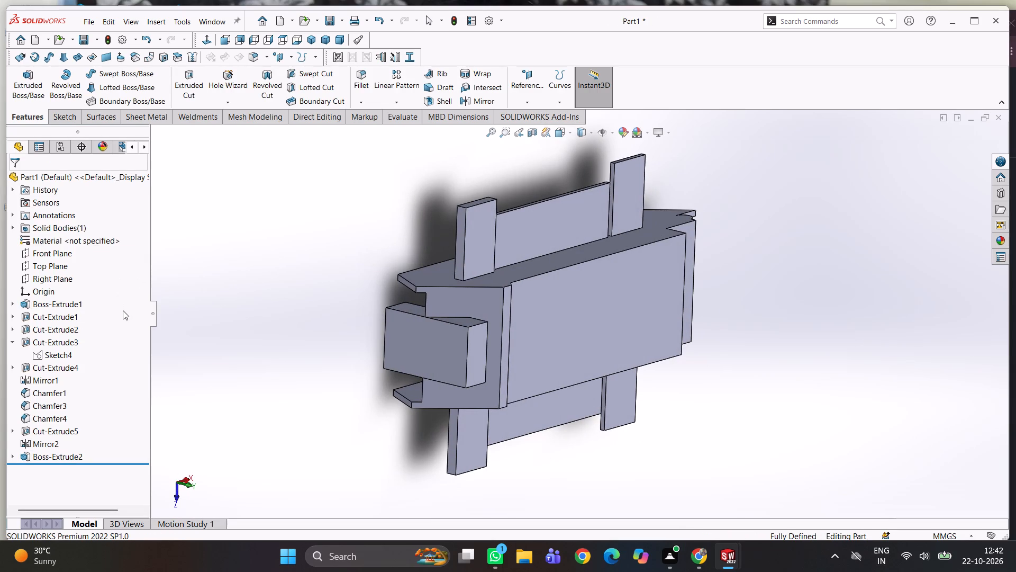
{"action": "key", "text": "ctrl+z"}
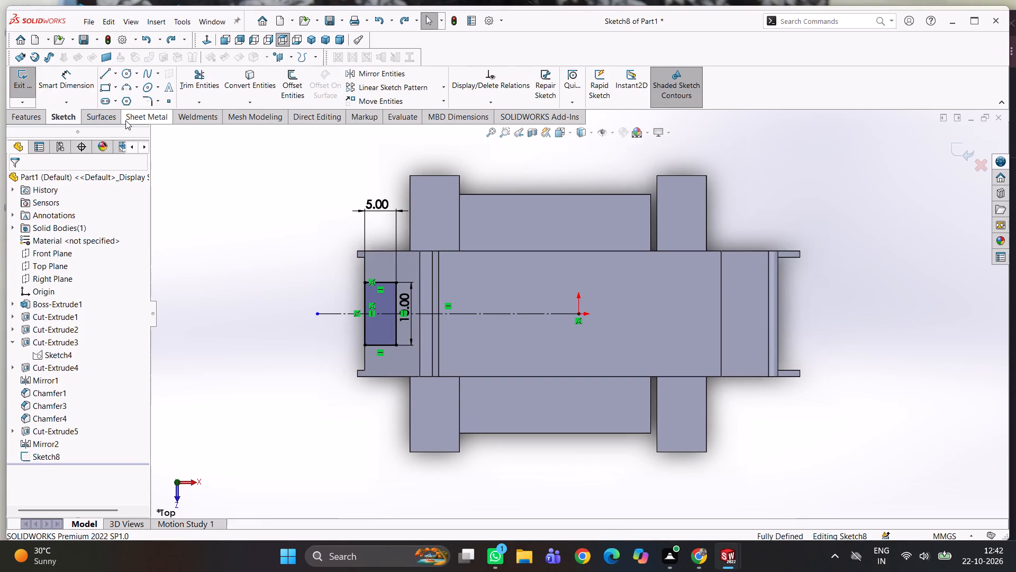
Cut-extrude the 5 × 10 mm rectangle at the body's end with the Through All end condition.
{"action": "left_click", "coordinate": [32, 123]}
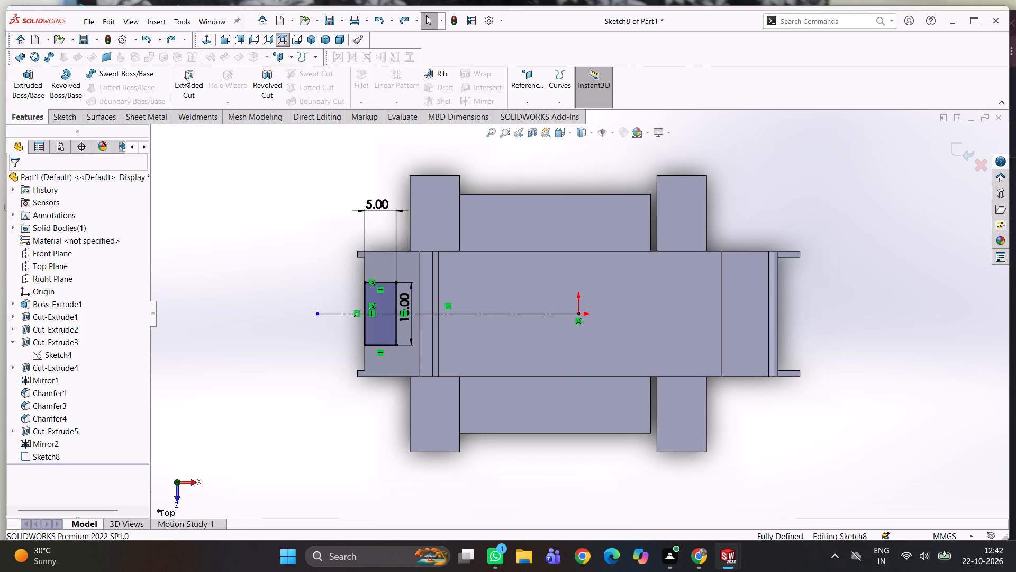
{"action": "left_click", "coordinate": [185, 76]}
{"action": "middle_click_drag", "start_coordinate": [262, 266], "coordinate": [300, 305]}
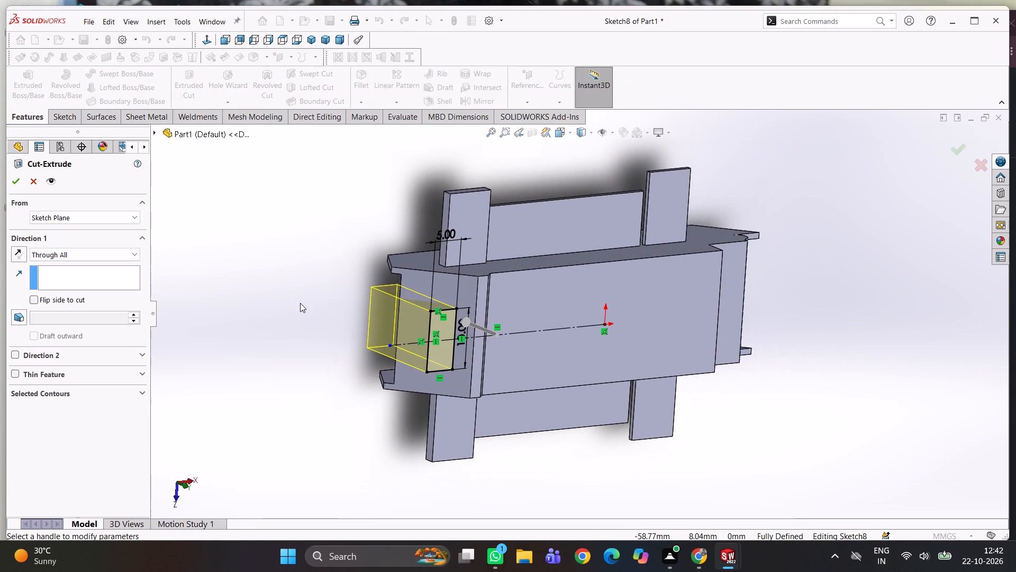
{"action": "left_click", "coordinate": [13, 185]}
{"action": "left_click", "coordinate": [269, 269]}
Change the rectangular end cut to a Blind end condition with a depth of 5 mm.
{"action": "middle_click_drag", "start_coordinate": [333, 287], "coordinate": [326, 268]}
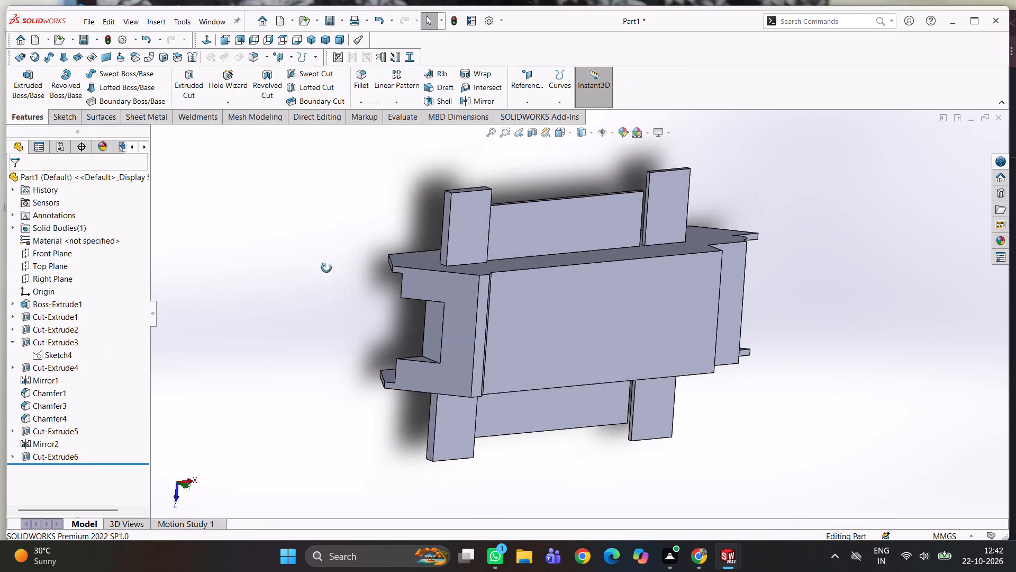
{"action": "middle_click_drag", "start_coordinate": [326, 268], "coordinate": [301, 225]}
{"action": "scroll", "coordinate": [587, 309], "scroll_direction": "up", "scroll_amount": 2}
{"action": "middle_click_drag", "start_coordinate": [591, 317], "coordinate": [581, 334]}
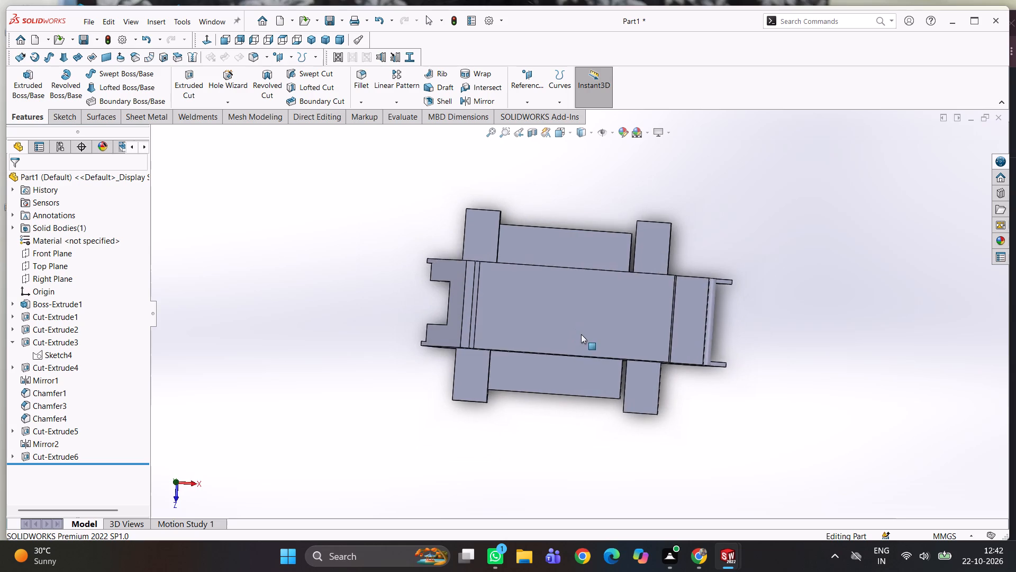
{"action": "middle_click_drag", "start_coordinate": [581, 334], "coordinate": [580, 334]}
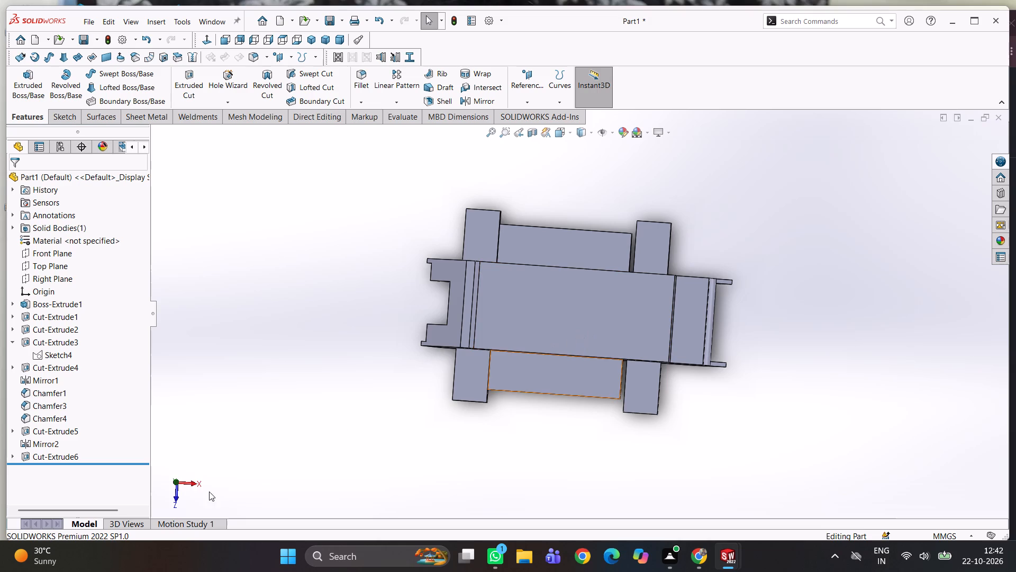
{"action": "left_click", "coordinate": [60, 454]}
{"action": "left_click", "coordinate": [70, 418]}
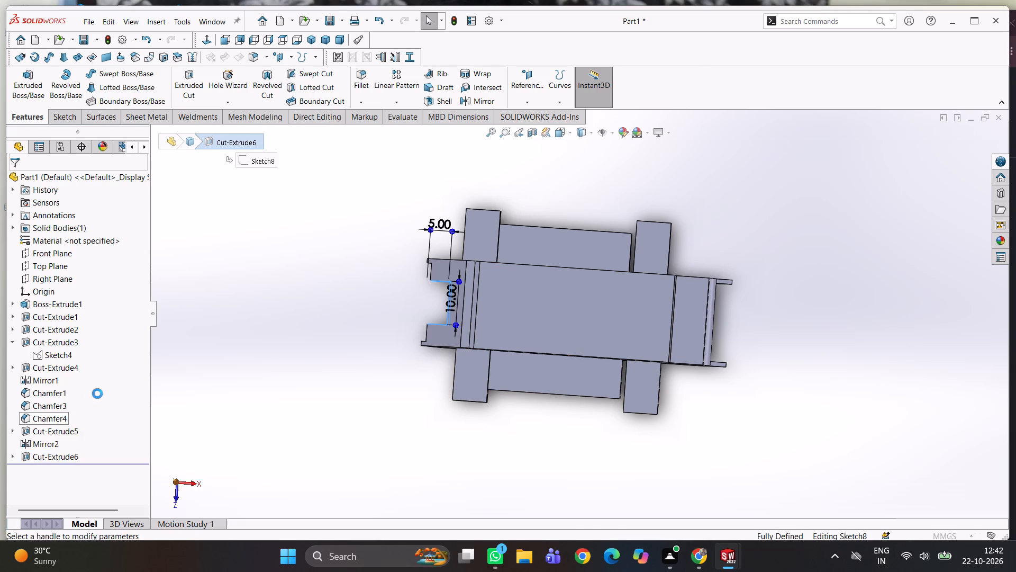
{"action": "left_click", "coordinate": [90, 254]}
{"action": "left_click", "coordinate": [79, 263]}
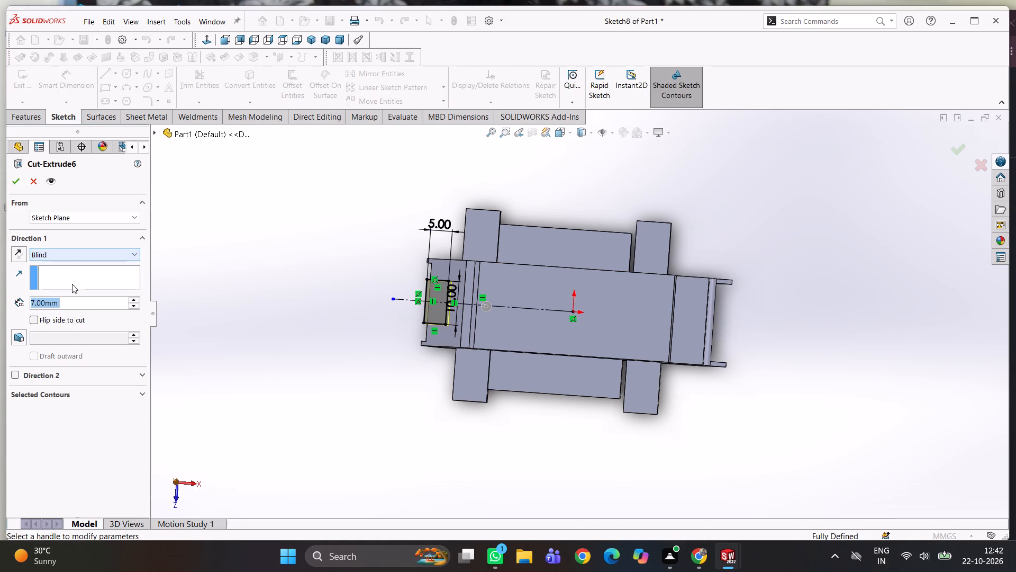
{"action": "key", "text": "5"}
{"action": "key", "text": "Return"}
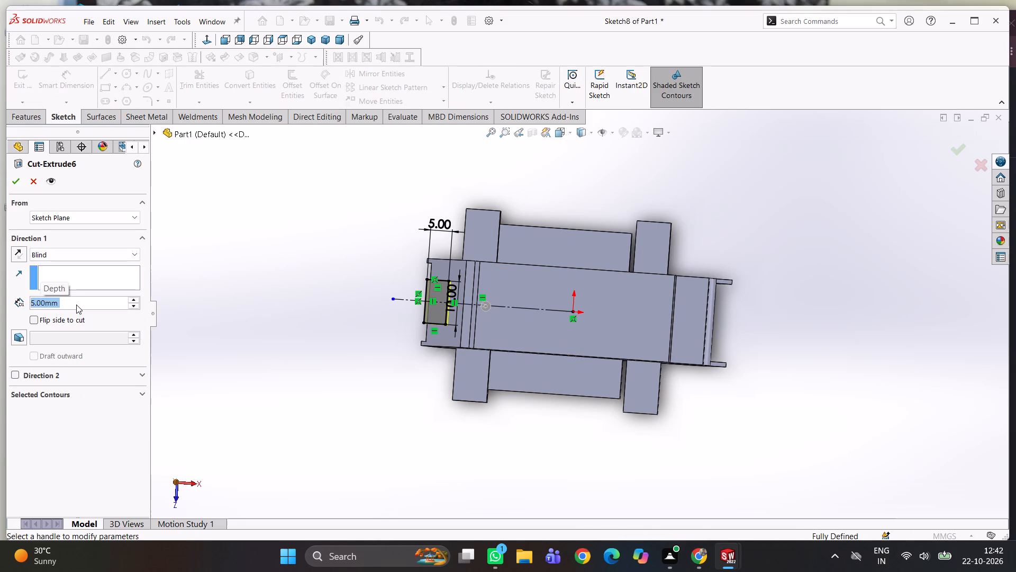
{"action": "left_click", "coordinate": [15, 184]}
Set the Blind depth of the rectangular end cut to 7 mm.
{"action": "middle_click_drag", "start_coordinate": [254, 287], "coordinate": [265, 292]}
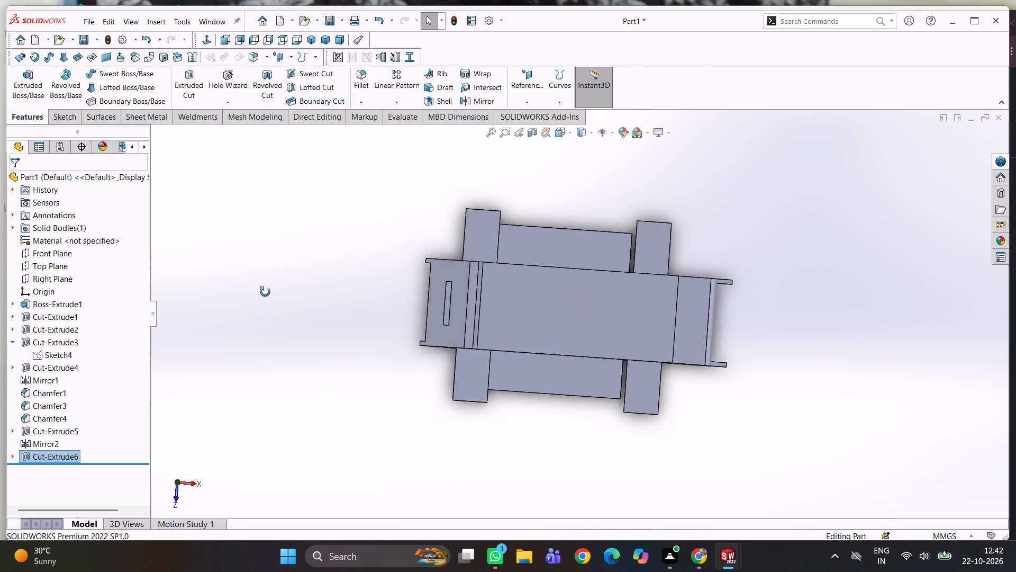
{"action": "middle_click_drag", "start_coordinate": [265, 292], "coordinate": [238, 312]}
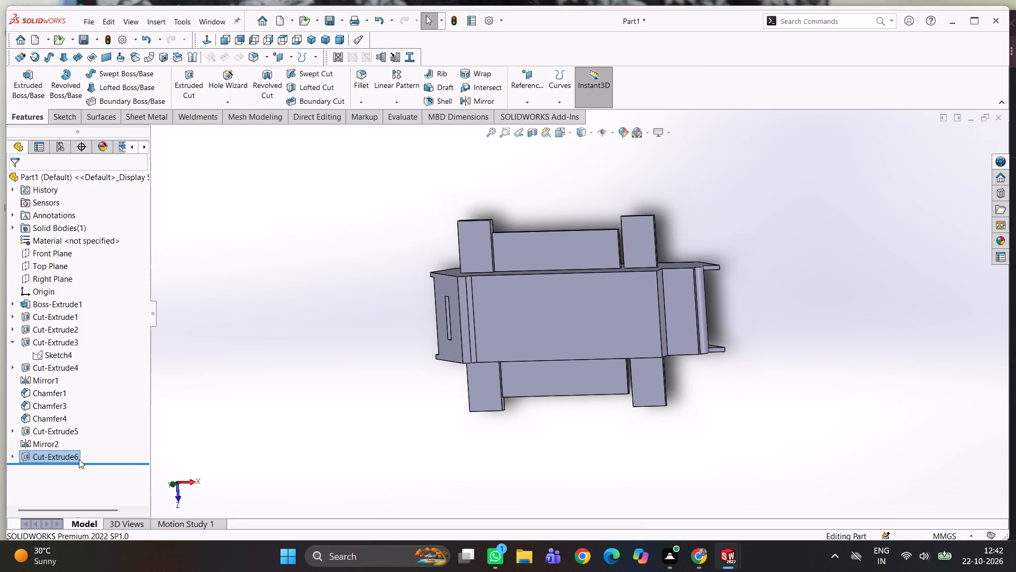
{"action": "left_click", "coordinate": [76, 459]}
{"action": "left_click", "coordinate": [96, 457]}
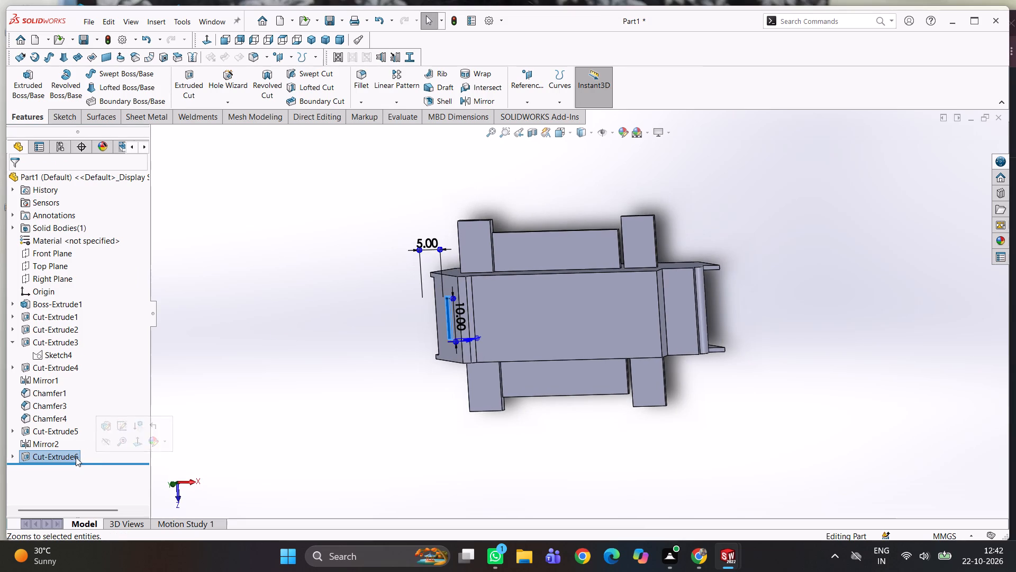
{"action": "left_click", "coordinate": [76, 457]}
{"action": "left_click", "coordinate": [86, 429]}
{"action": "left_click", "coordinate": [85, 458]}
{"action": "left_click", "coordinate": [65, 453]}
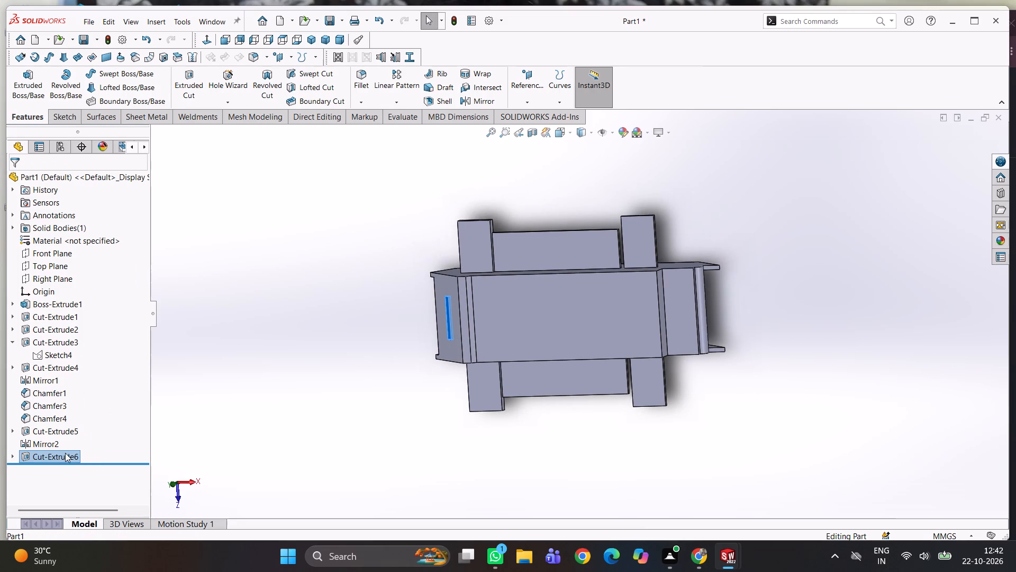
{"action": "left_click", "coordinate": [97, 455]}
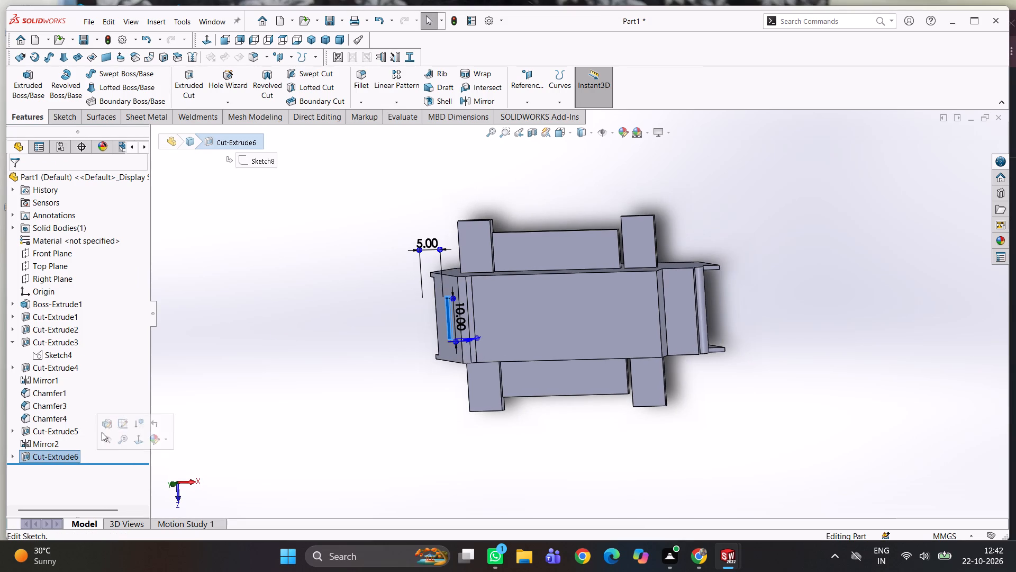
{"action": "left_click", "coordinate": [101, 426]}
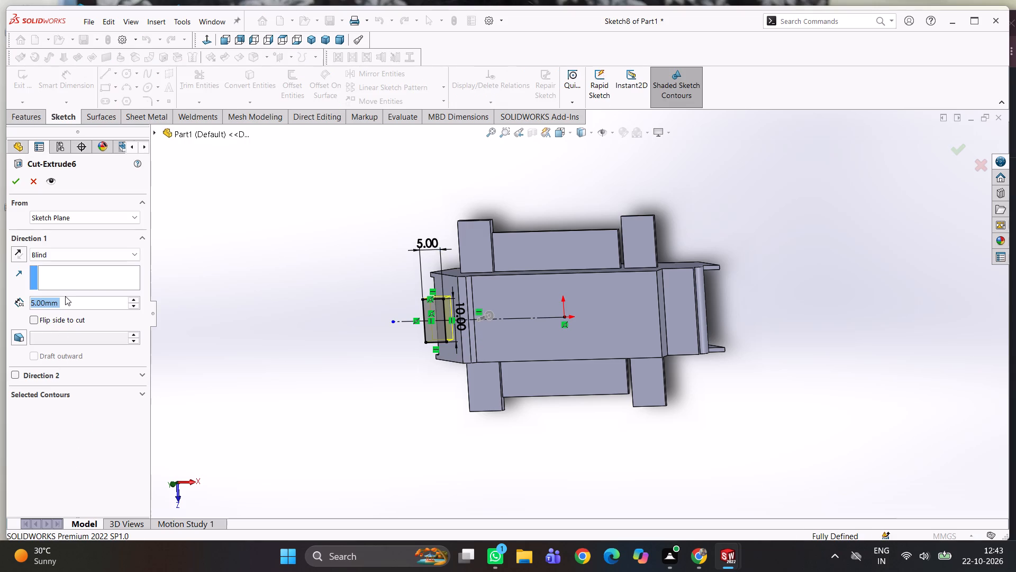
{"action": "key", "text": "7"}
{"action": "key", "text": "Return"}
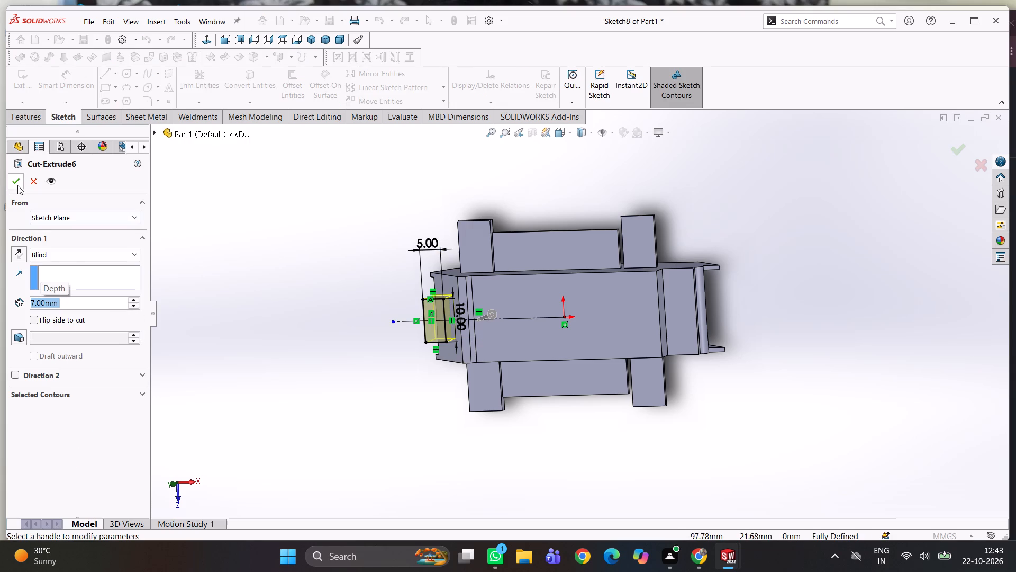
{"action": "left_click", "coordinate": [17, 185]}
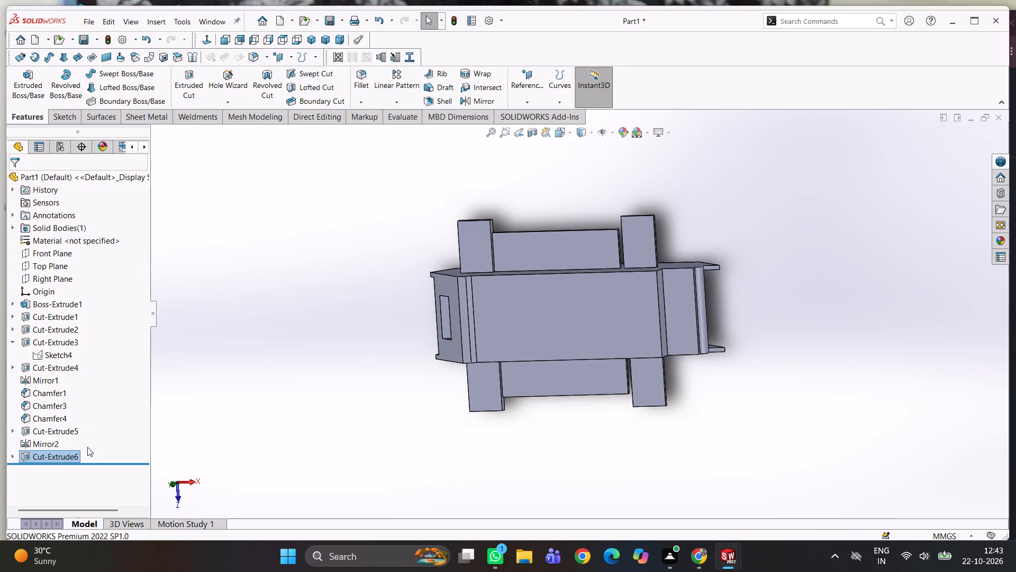
Set the Blind depth of the rectangular end cut to 10 mm.
{"action": "left_click", "coordinate": [75, 453]}
{"action": "left_click", "coordinate": [85, 419]}
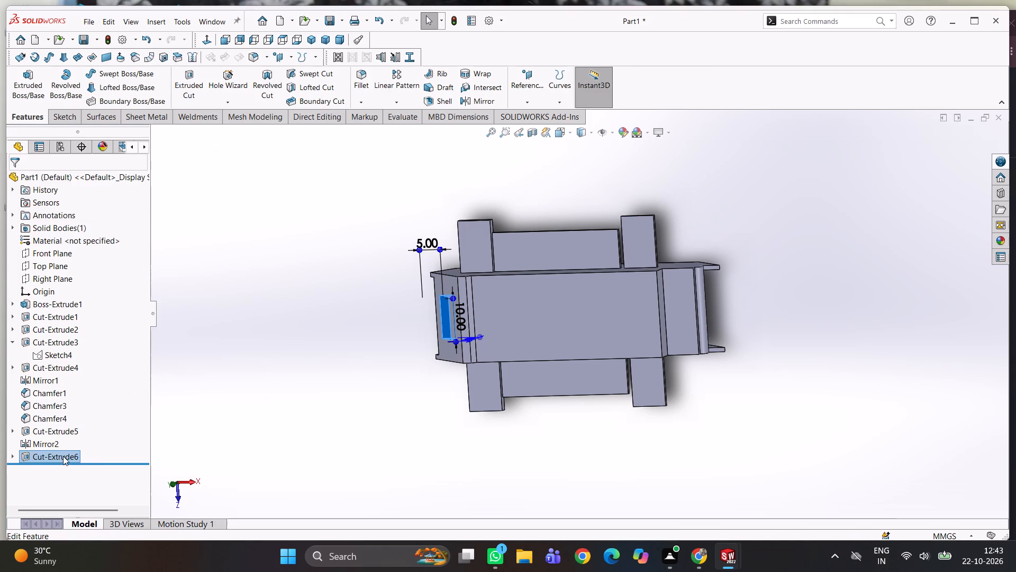
{"action": "left_click", "coordinate": [63, 456]}
{"action": "left_click", "coordinate": [75, 428]}
{"action": "right_click", "coordinate": [77, 457]}
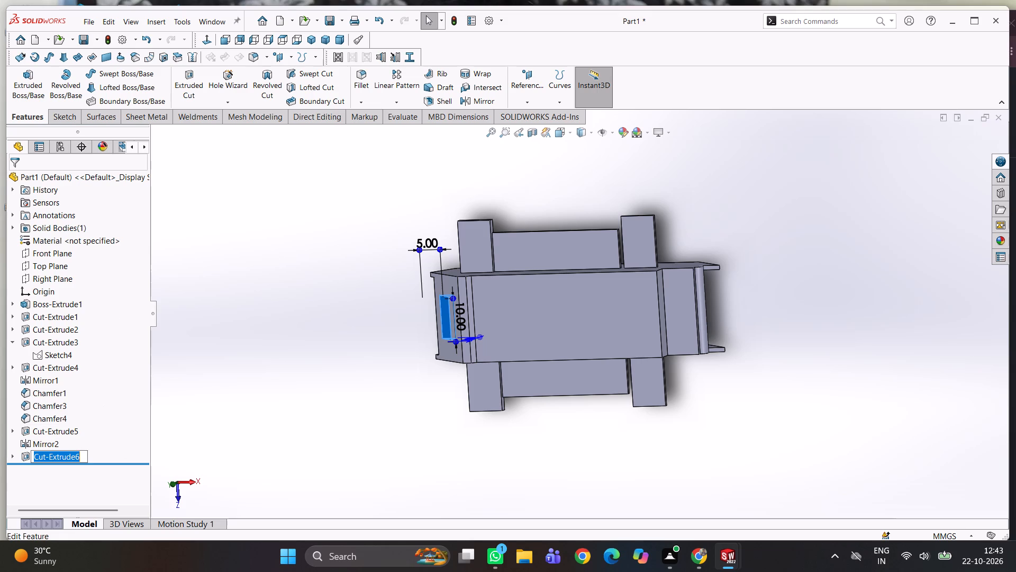
{"action": "left_click", "coordinate": [77, 481]}
{"action": "right_click", "coordinate": [74, 458]}
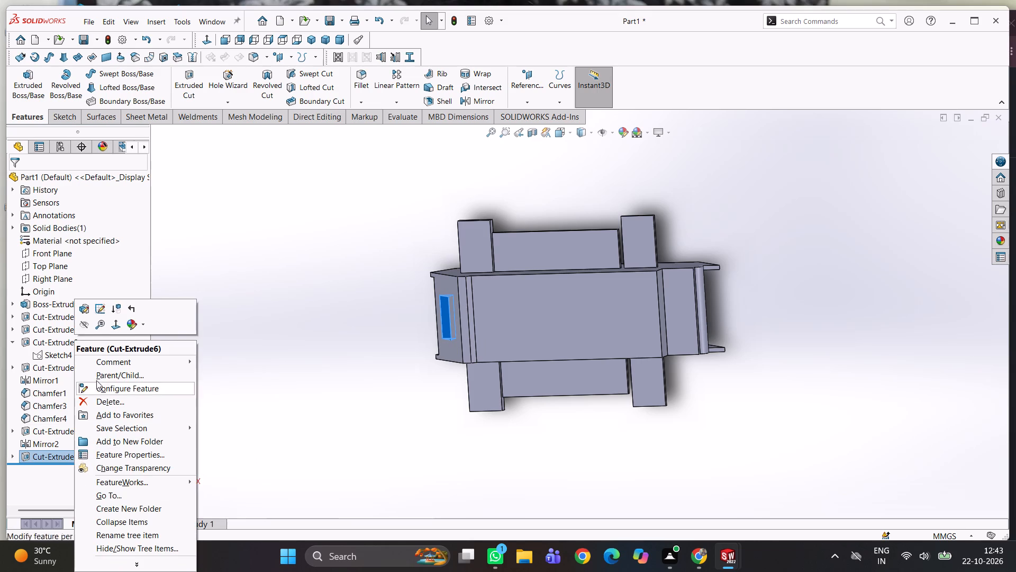
{"action": "left_click", "coordinate": [80, 311]}
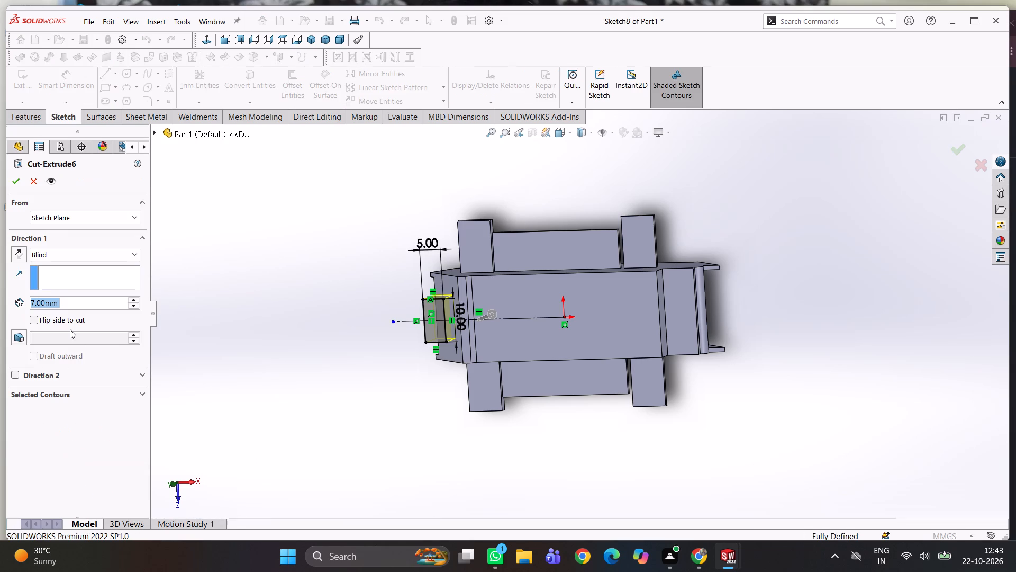
{"action": "type", "text": "10"}
{"action": "key", "text": "Return"}
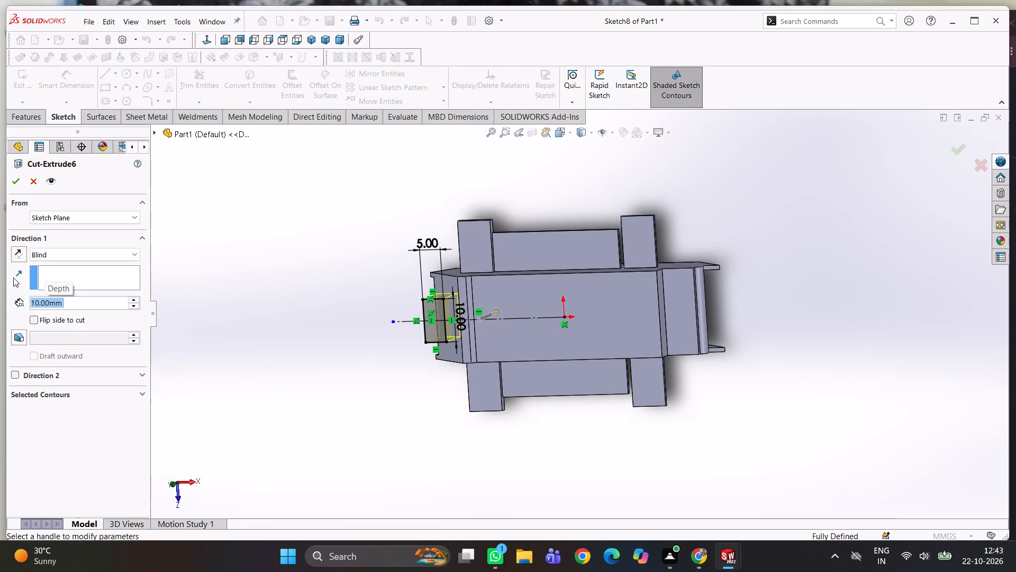
{"action": "left_click", "coordinate": [16, 179]}
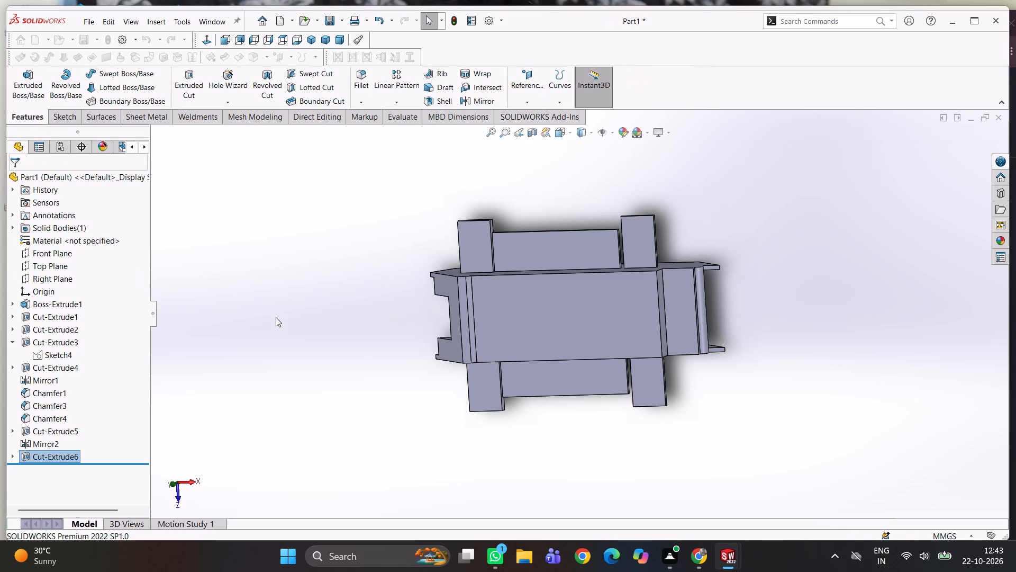
Set the Blind depth of the rectangular end cut to 8 mm.
{"action": "middle_click_drag", "start_coordinate": [385, 362], "coordinate": [401, 374]}
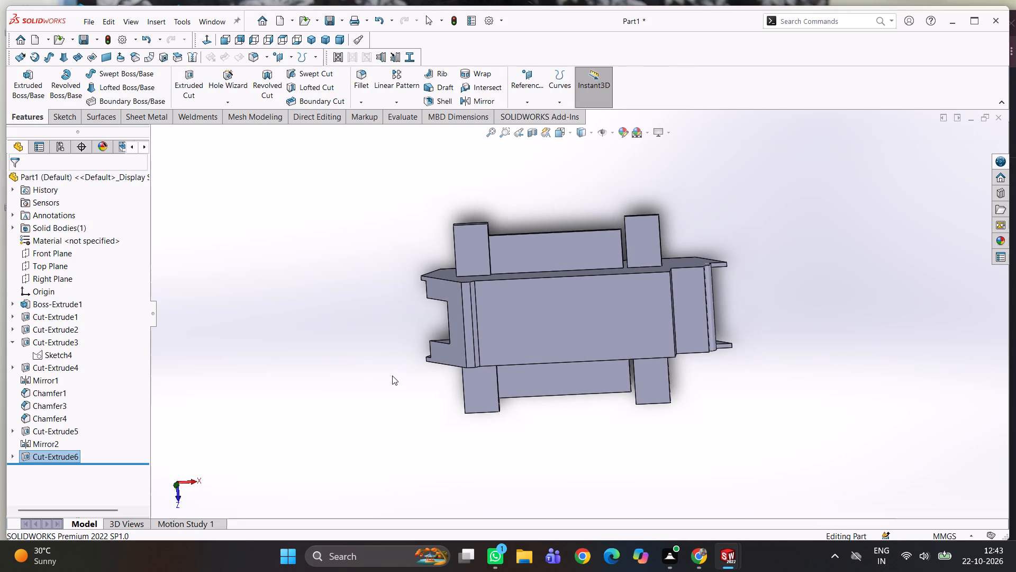
{"action": "left_click", "coordinate": [43, 457]}
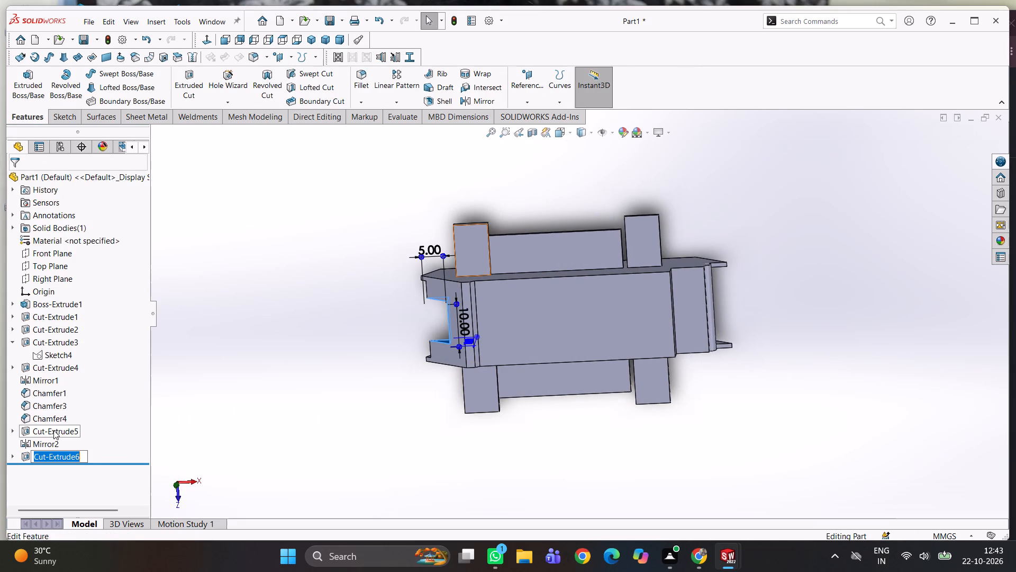
{"action": "left_click", "coordinate": [53, 430]}
{"action": "left_click", "coordinate": [69, 453]}
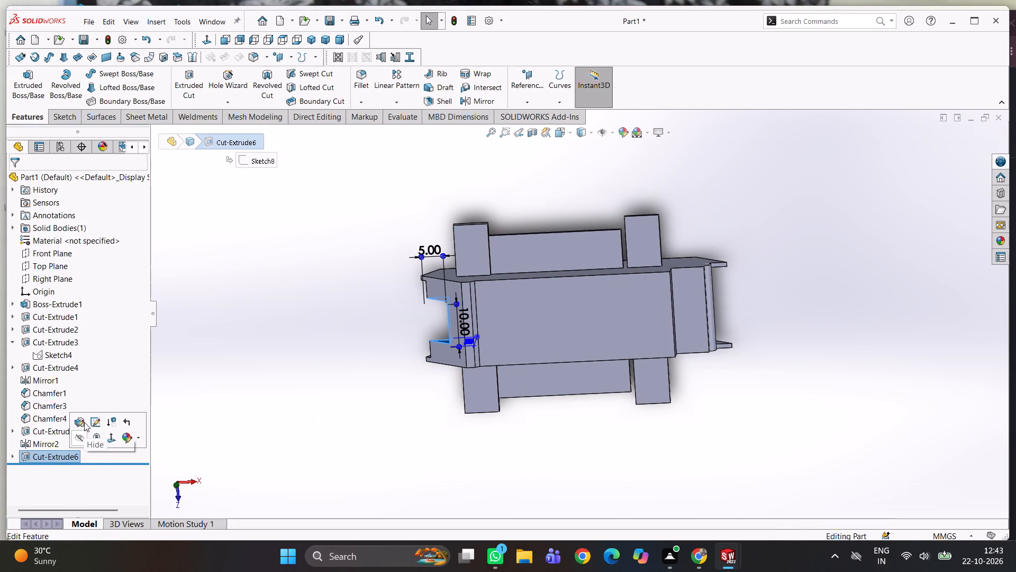
{"action": "left_click", "coordinate": [84, 422]}
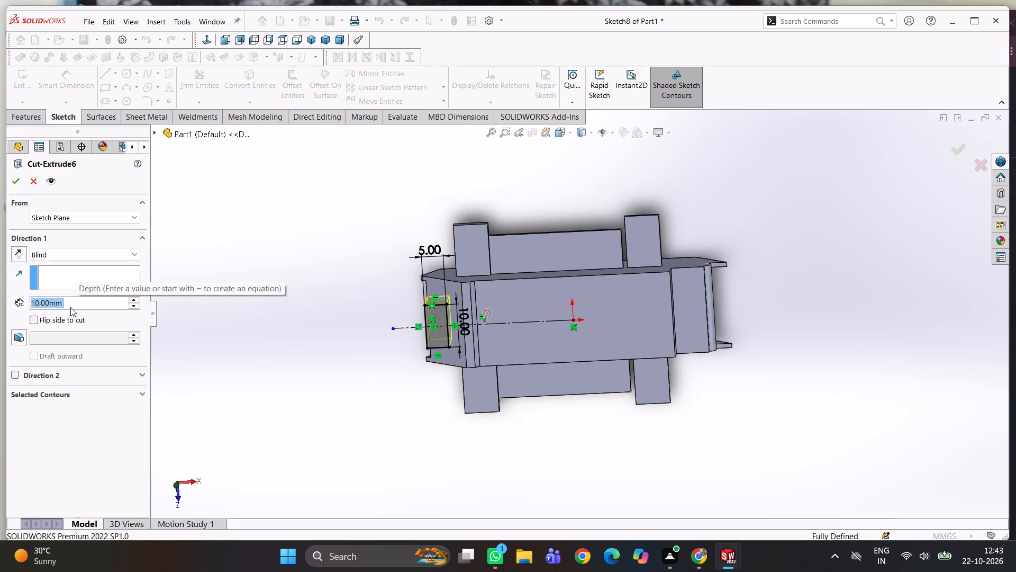
{"action": "key", "text": "8"}
{"action": "key", "text": "Return"}
{"action": "left_click", "coordinate": [14, 180]}
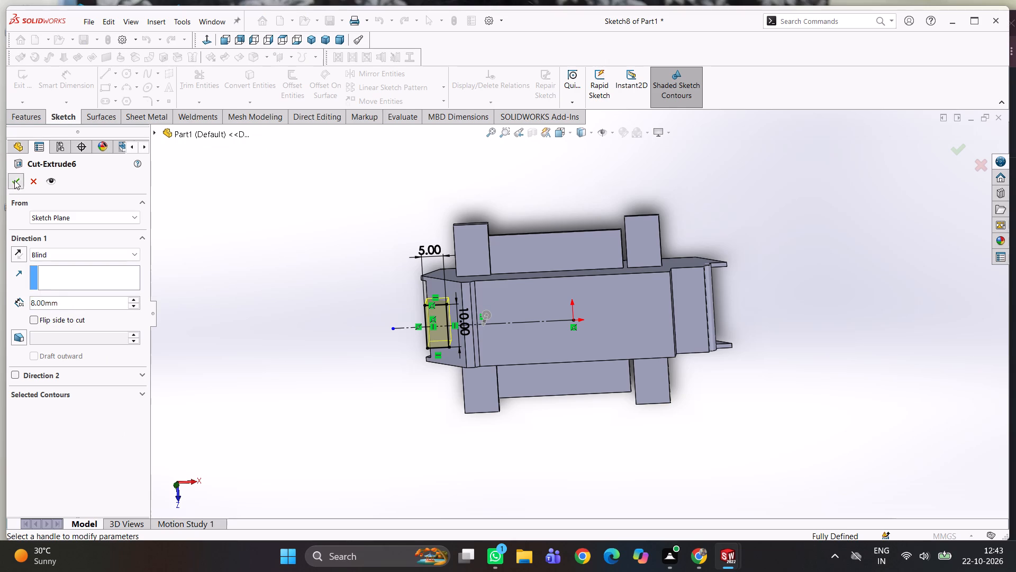
{"action": "left_click", "coordinate": [259, 335]}
Examine the rectangular end cut and the car body's top and sides from several angles.
{"action": "middle_click_drag", "start_coordinate": [348, 351], "coordinate": [374, 272]}
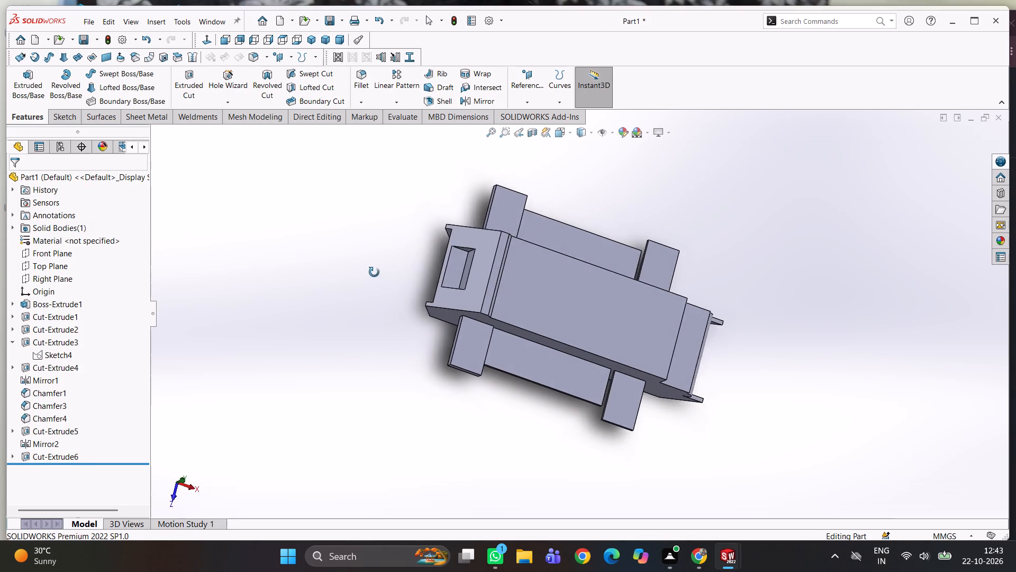
{"action": "middle_click_drag", "start_coordinate": [374, 272], "coordinate": [376, 272]}
{"action": "scroll", "coordinate": [427, 305], "scroll_direction": "down", "scroll_amount": 2}
{"action": "middle_click_drag", "start_coordinate": [479, 285], "coordinate": [422, 283]}
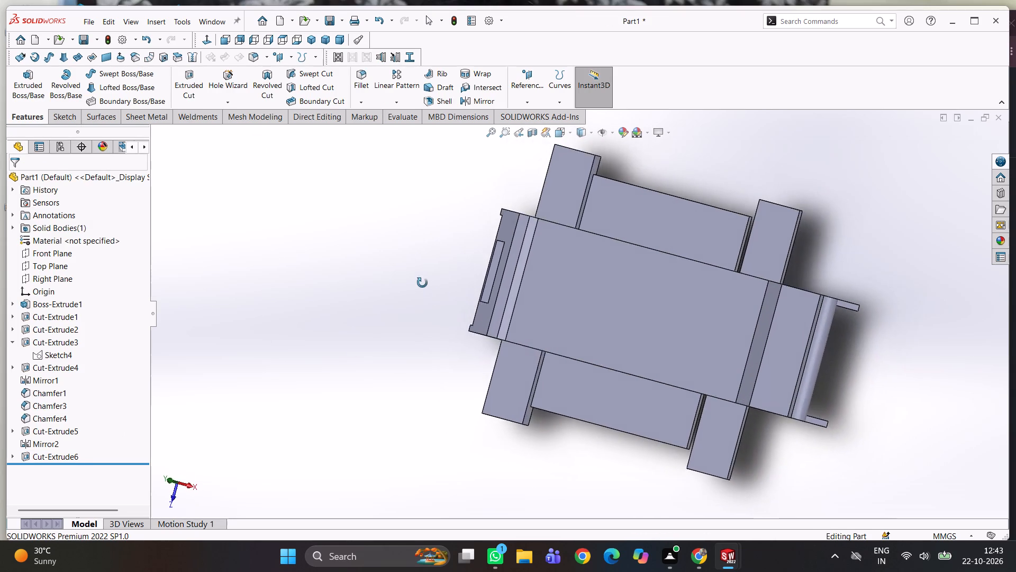
{"action": "middle_click_drag", "start_coordinate": [422, 283], "coordinate": [442, 395]}
{"action": "scroll", "coordinate": [578, 359], "scroll_direction": "up", "scroll_amount": 2}
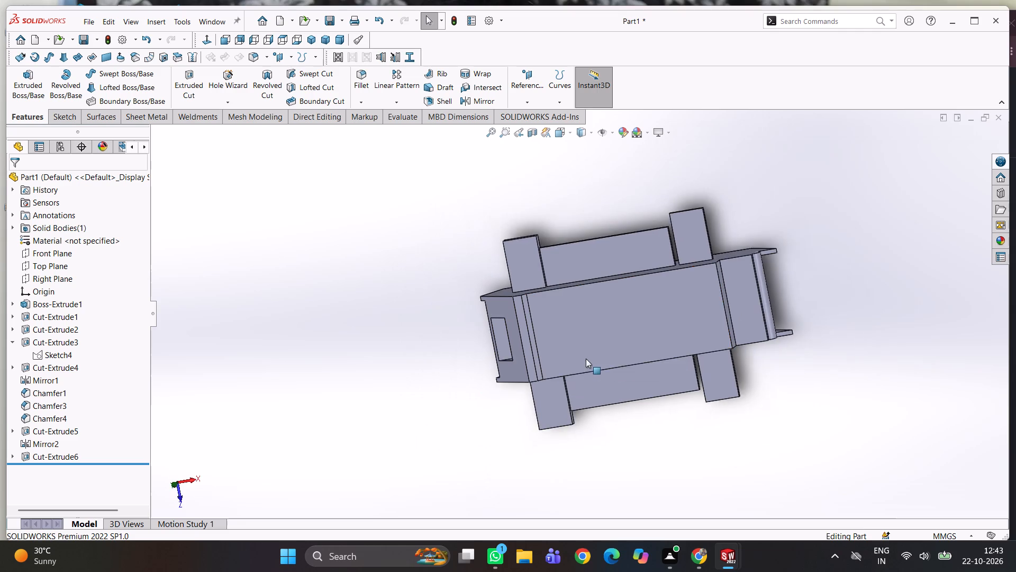
{"action": "middle_click_drag", "start_coordinate": [664, 356], "coordinate": [674, 207]}
{"action": "scroll", "coordinate": [713, 360], "scroll_direction": "up", "scroll_amount": 2}
{"action": "middle_click_drag", "start_coordinate": [715, 359], "coordinate": [676, 363]}
{"action": "scroll", "coordinate": [587, 359], "scroll_direction": "down", "scroll_amount": 3}
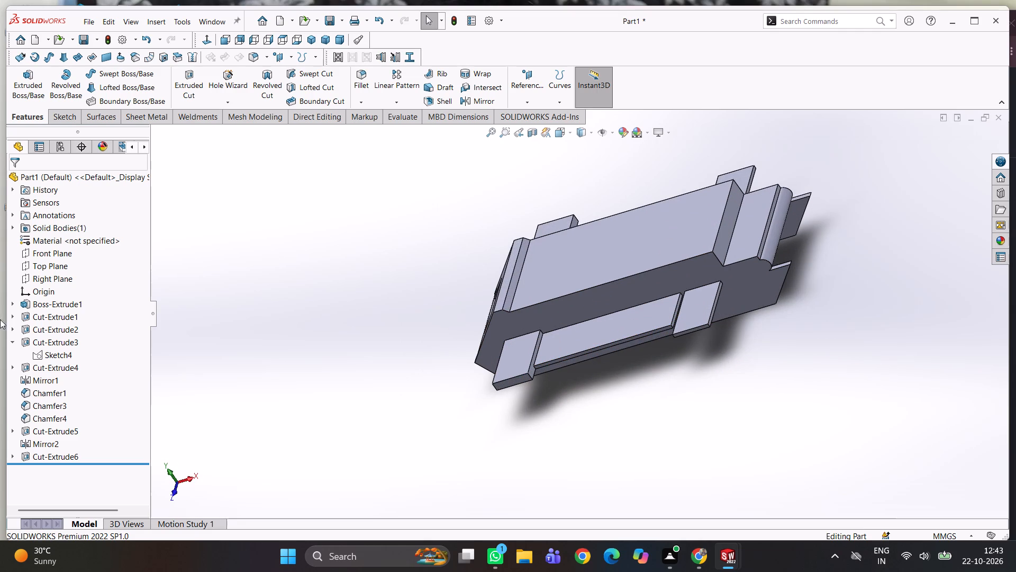
Start a Top Plane sketch and draw a circle of about 1.49 mm radius on the upper arm nearest the notched end.
{"action": "left_click", "coordinate": [43, 266]}
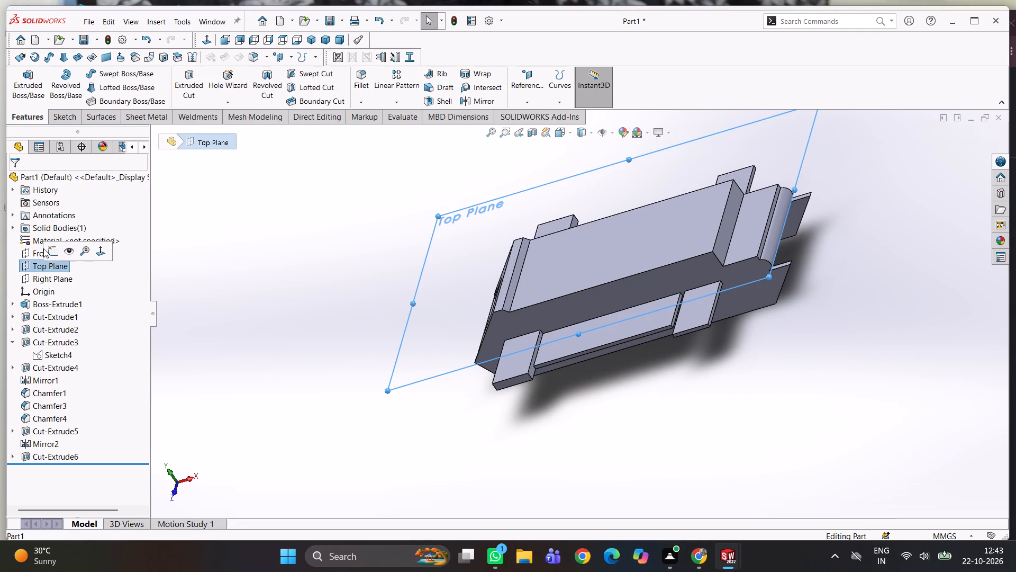
{"action": "left_click", "coordinate": [51, 247]}
{"action": "right_click_drag", "start_coordinate": [231, 383], "coordinate": [298, 380]}
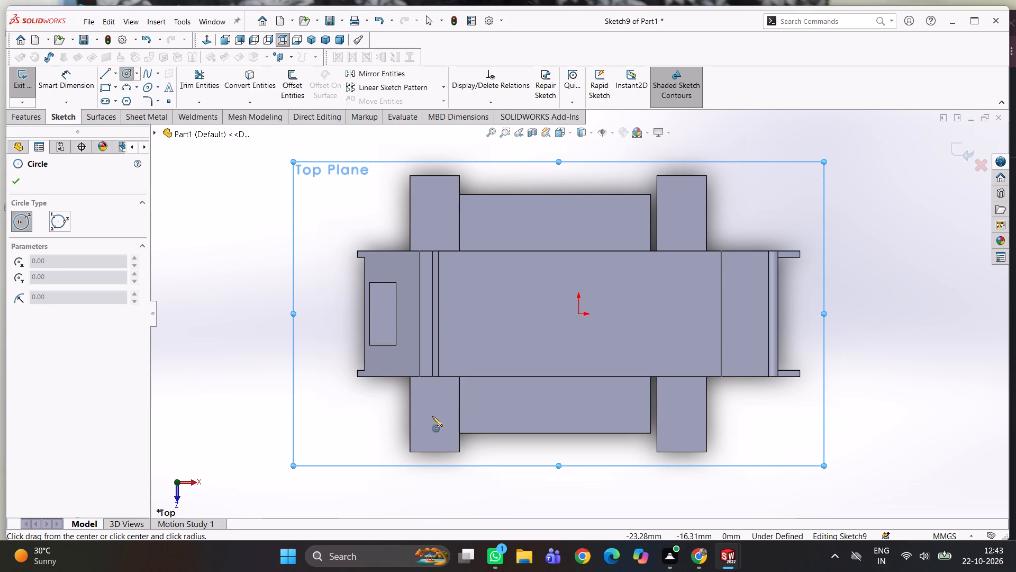
{"action": "left_click", "coordinate": [432, 210]}
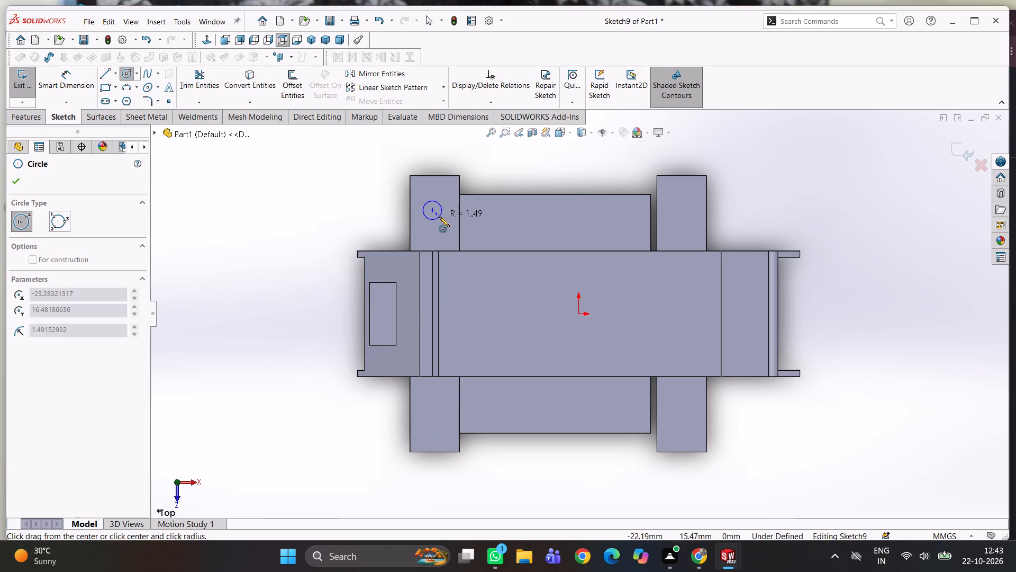
{"action": "left_click", "coordinate": [439, 217]}
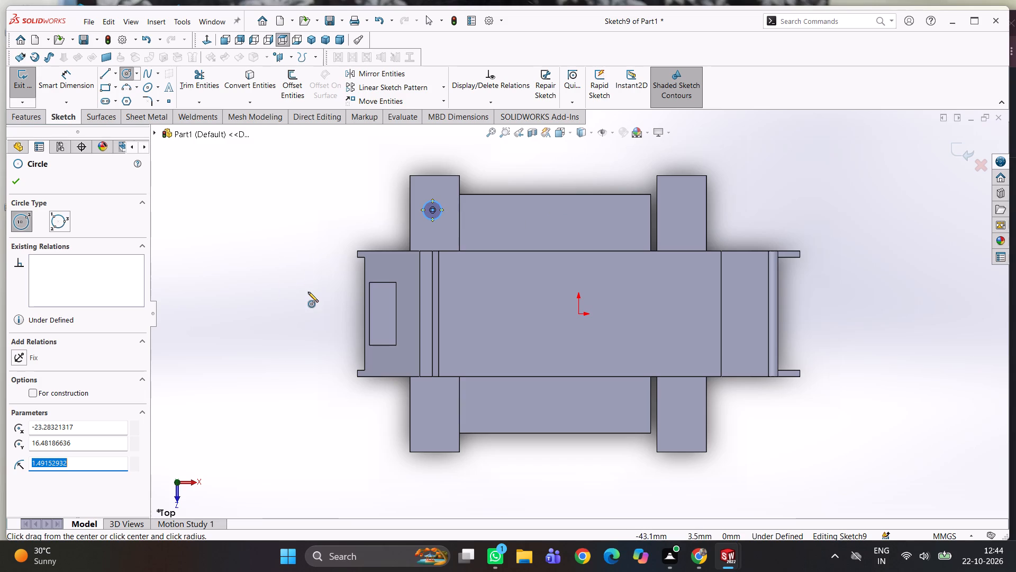
Dimension the circle on the arm to a diameter of 3 mm.
{"action": "right_click_drag", "start_coordinate": [203, 310], "coordinate": [207, 155]}
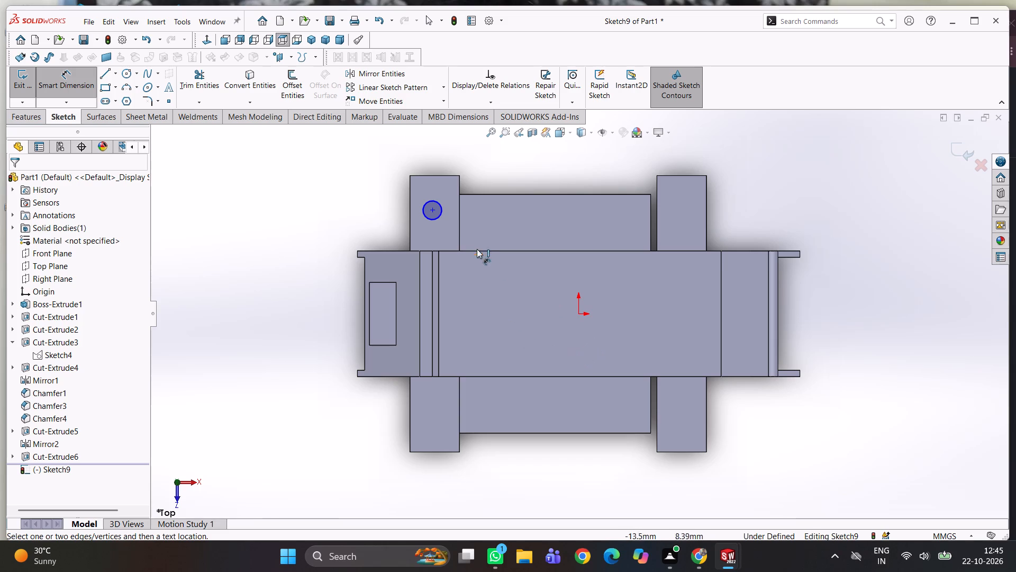
{"action": "right_click_drag", "start_coordinate": [308, 269], "coordinate": [278, 162]}
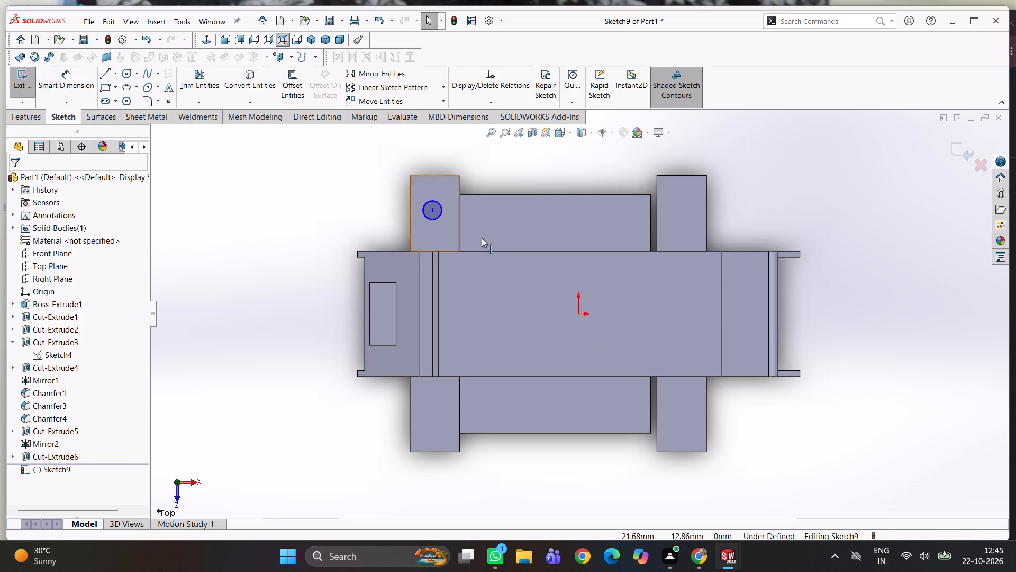
{"action": "right_click_drag", "start_coordinate": [329, 246], "coordinate": [323, 141]}
{"action": "left_click", "coordinate": [438, 204]}
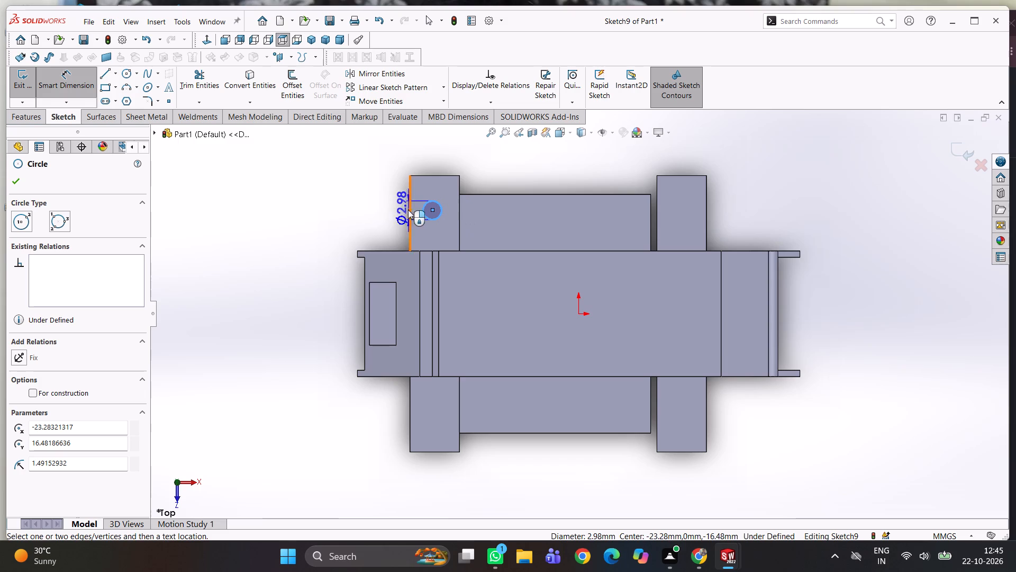
{"action": "left_click", "coordinate": [359, 210]}
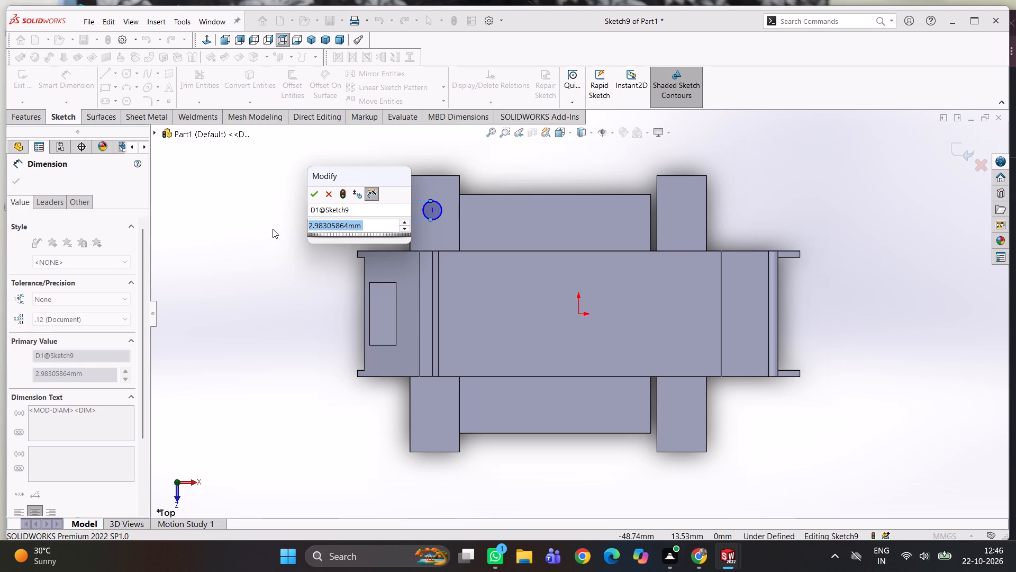
{"action": "scroll", "coordinate": [536, 263], "scroll_direction": "up", "scroll_amount": 1}
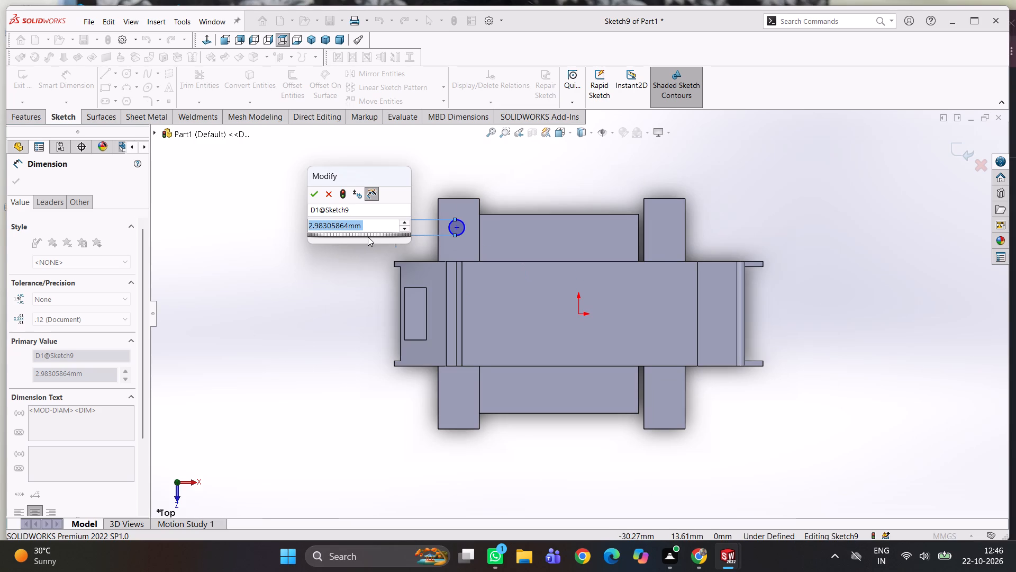
{"action": "key", "text": "3"}
{"action": "key", "text": "Return"}
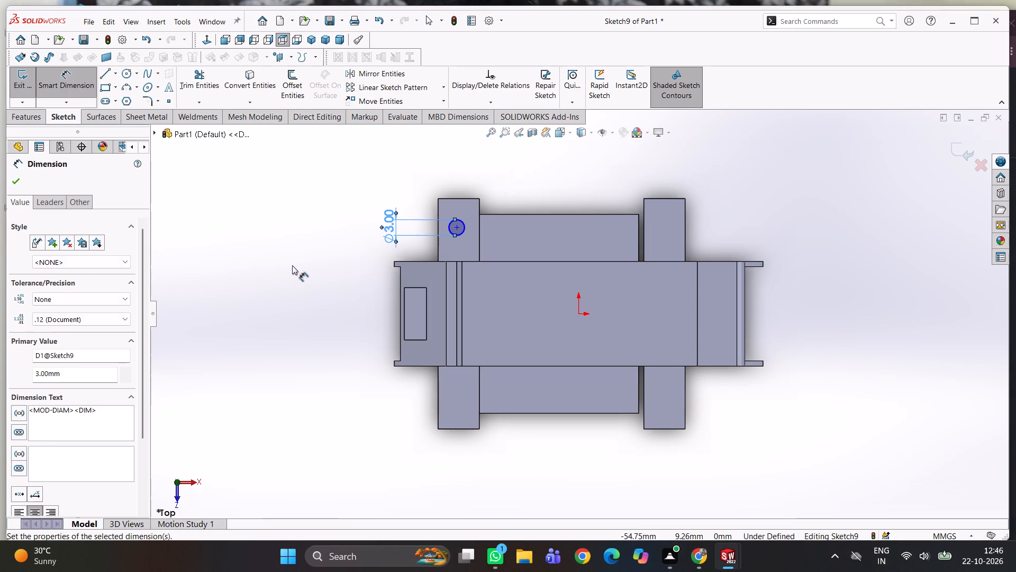
{"action": "left_click", "coordinate": [280, 265]}
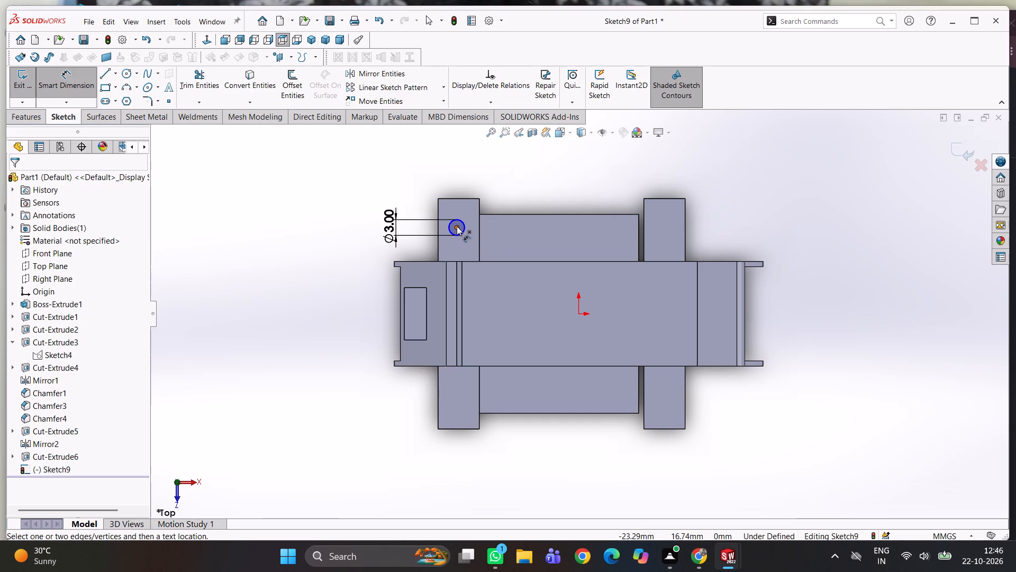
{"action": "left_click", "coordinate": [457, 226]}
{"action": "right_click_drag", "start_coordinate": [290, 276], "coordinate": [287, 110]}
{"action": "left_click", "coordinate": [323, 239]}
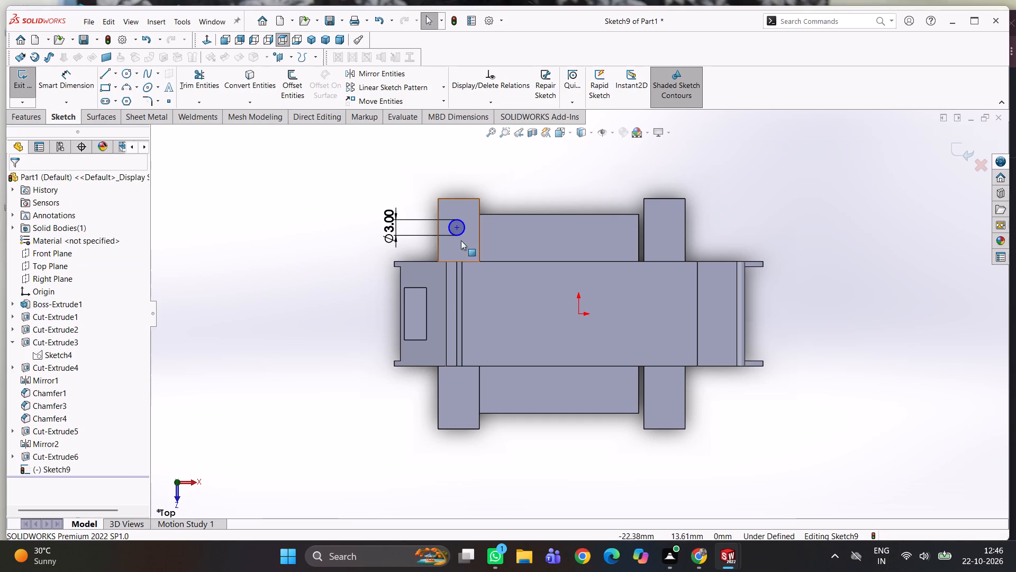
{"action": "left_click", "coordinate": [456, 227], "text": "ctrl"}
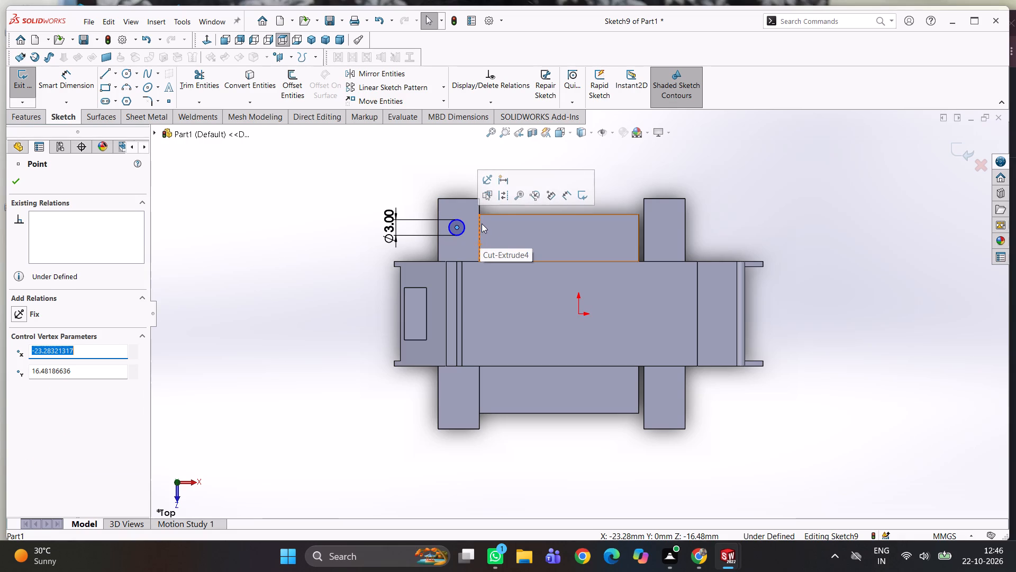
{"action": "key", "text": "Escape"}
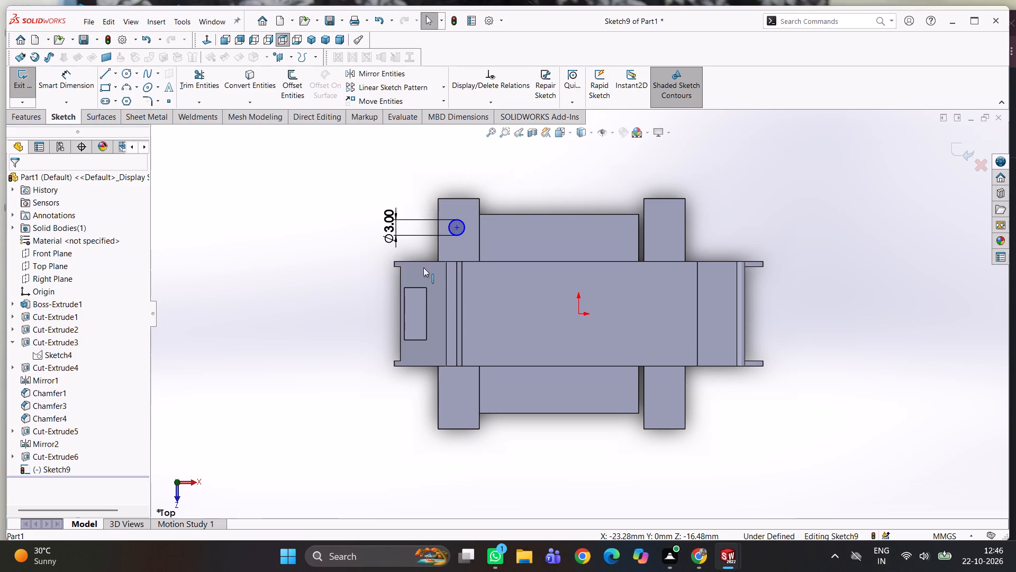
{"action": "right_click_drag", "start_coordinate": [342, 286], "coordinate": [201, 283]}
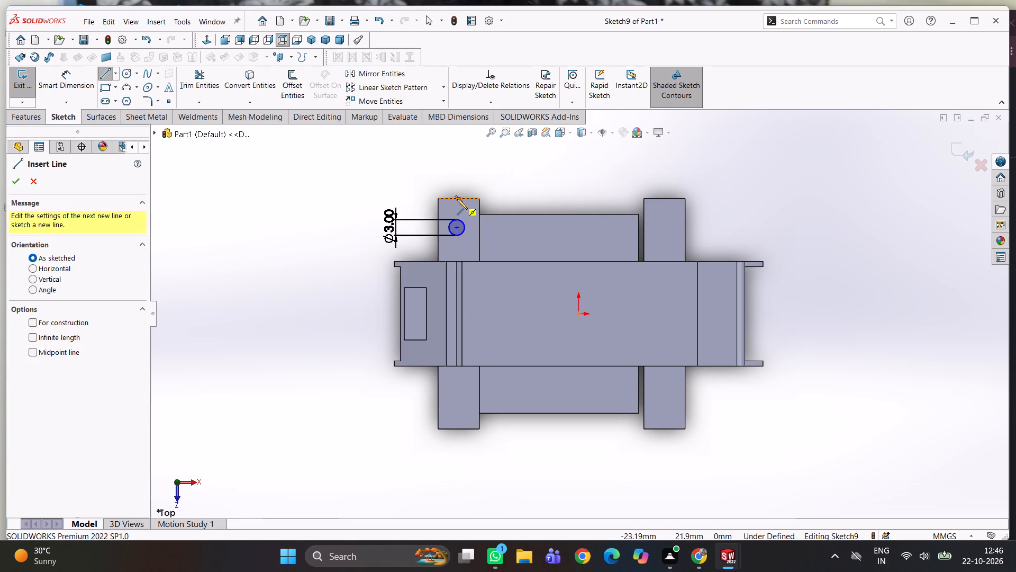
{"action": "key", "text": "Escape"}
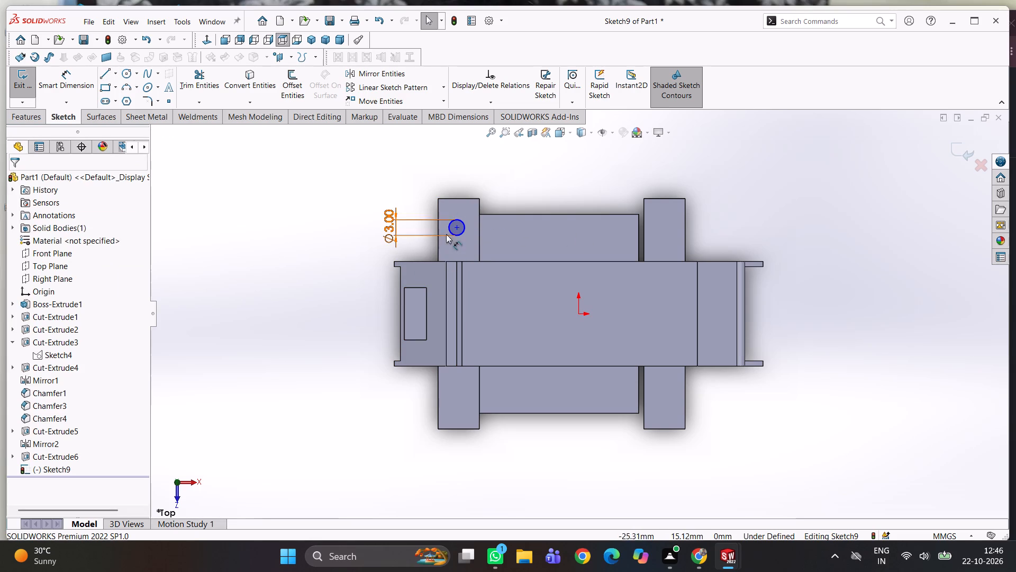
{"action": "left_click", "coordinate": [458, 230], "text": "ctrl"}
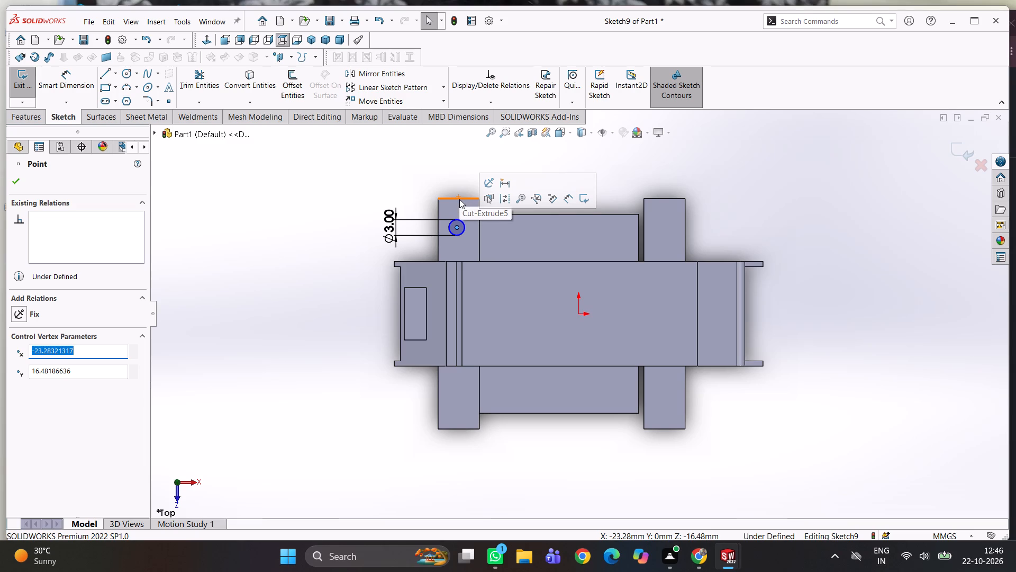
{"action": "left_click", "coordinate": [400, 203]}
Draw a vertical construction line from the midpoint of the arm's outer edge past the circle towards the body.
{"action": "right_click_drag", "start_coordinate": [439, 195], "coordinate": [358, 195]}
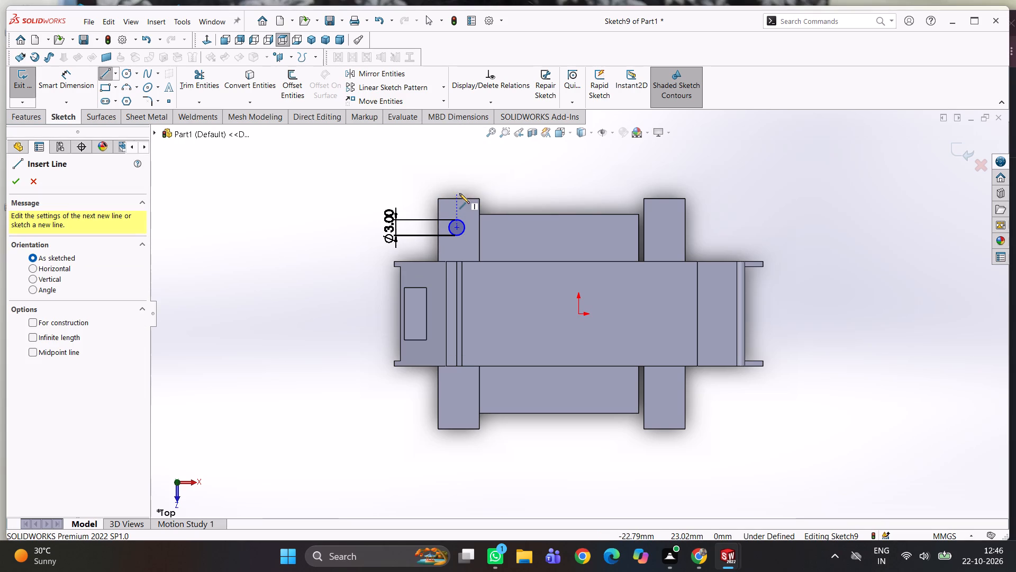
{"action": "left_click", "coordinate": [459, 199]}
{"action": "left_click", "coordinate": [457, 256]}
{"action": "right_click", "coordinate": [476, 244]}
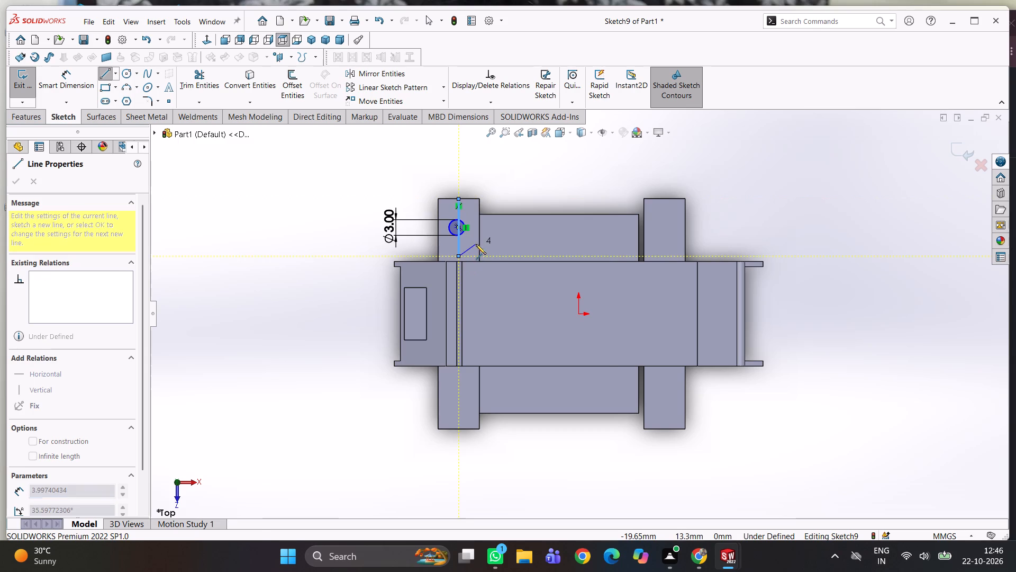
{"action": "left_click", "coordinate": [502, 227]}
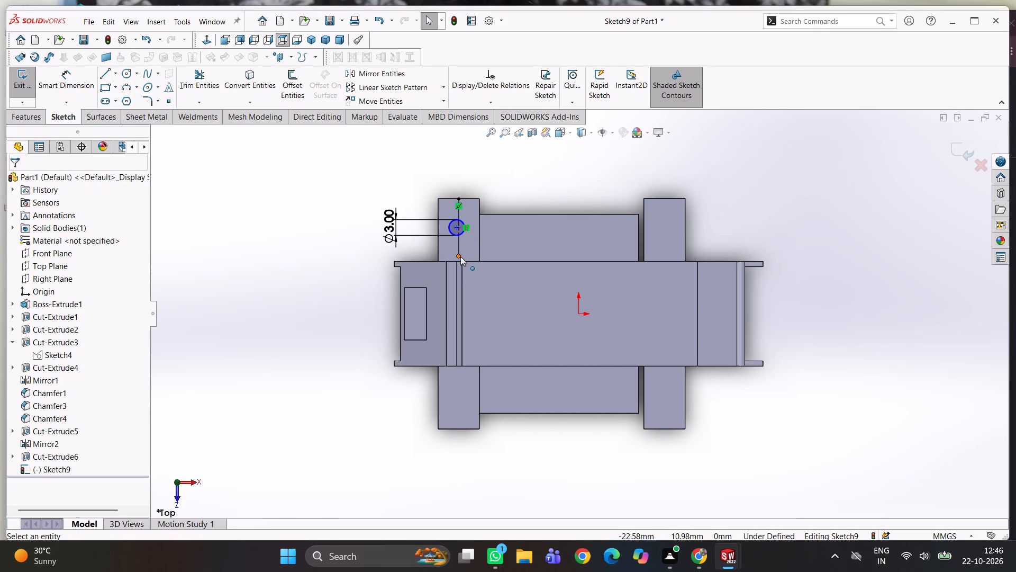
Extend the construction line's lower endpoint to the body's long edge at the base of the arm.
{"action": "left_click_drag", "start_coordinate": [460, 256], "coordinate": [461, 271]}
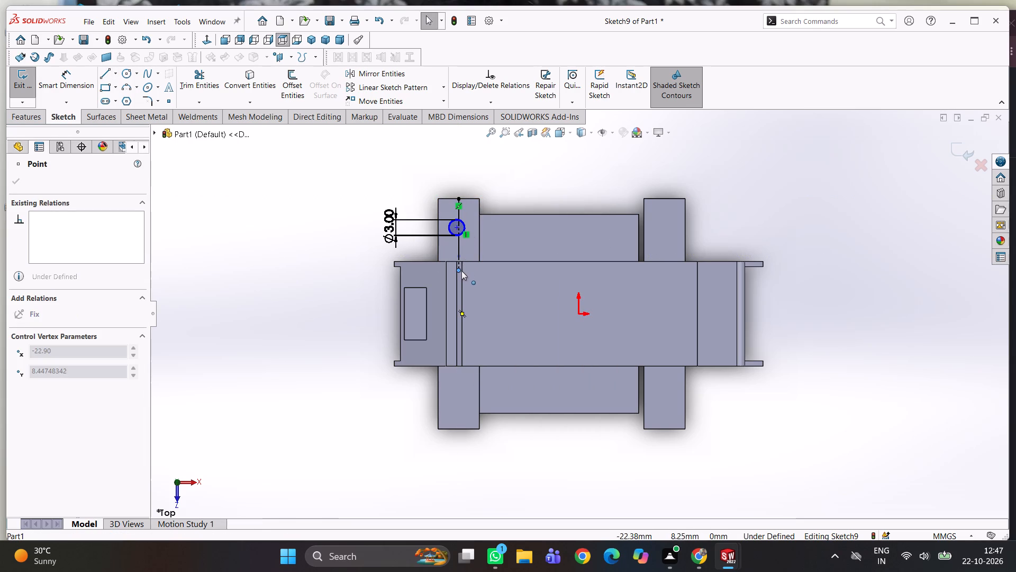
{"action": "left_click_drag", "start_coordinate": [461, 271], "coordinate": [460, 263]}
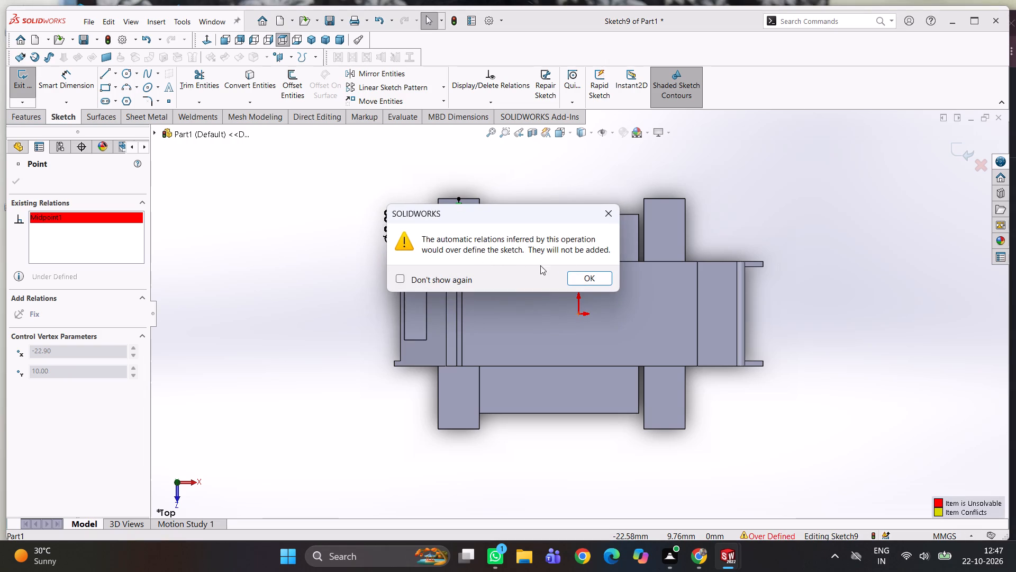
{"action": "left_click", "coordinate": [612, 216]}
{"action": "scroll", "coordinate": [475, 273], "scroll_direction": "down", "scroll_amount": 8}
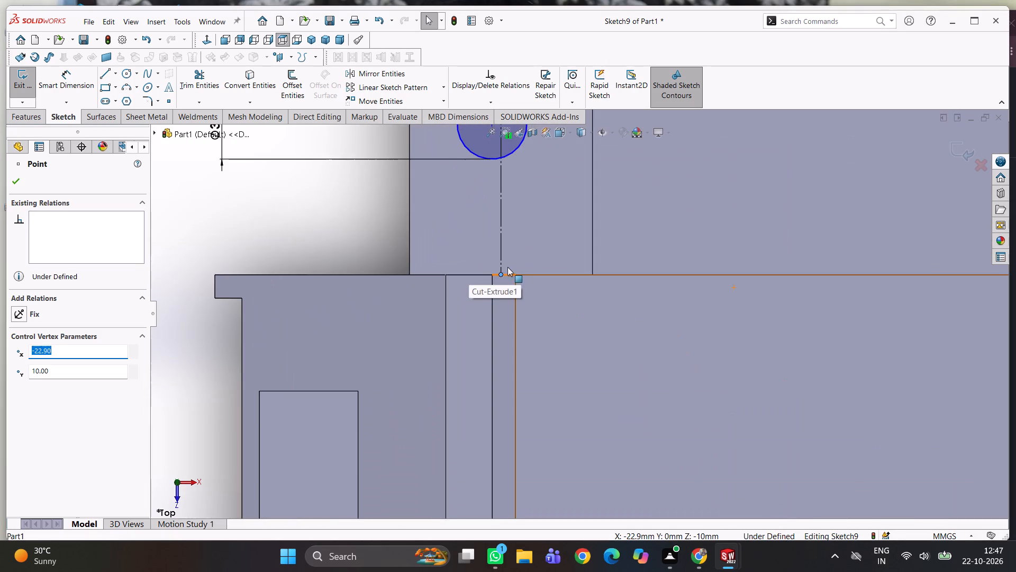
{"action": "left_click", "coordinate": [539, 249]}
{"action": "scroll", "coordinate": [516, 278], "scroll_direction": "up", "scroll_amount": 5}
{"action": "left_click", "coordinate": [416, 284]}
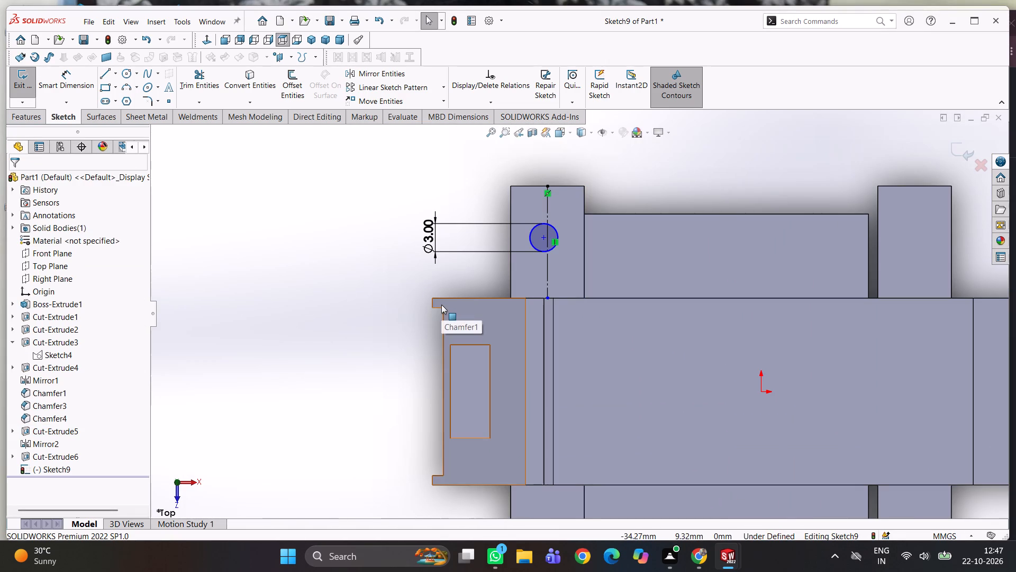
{"action": "scroll", "coordinate": [538, 280], "scroll_direction": "up", "scroll_amount": 3}
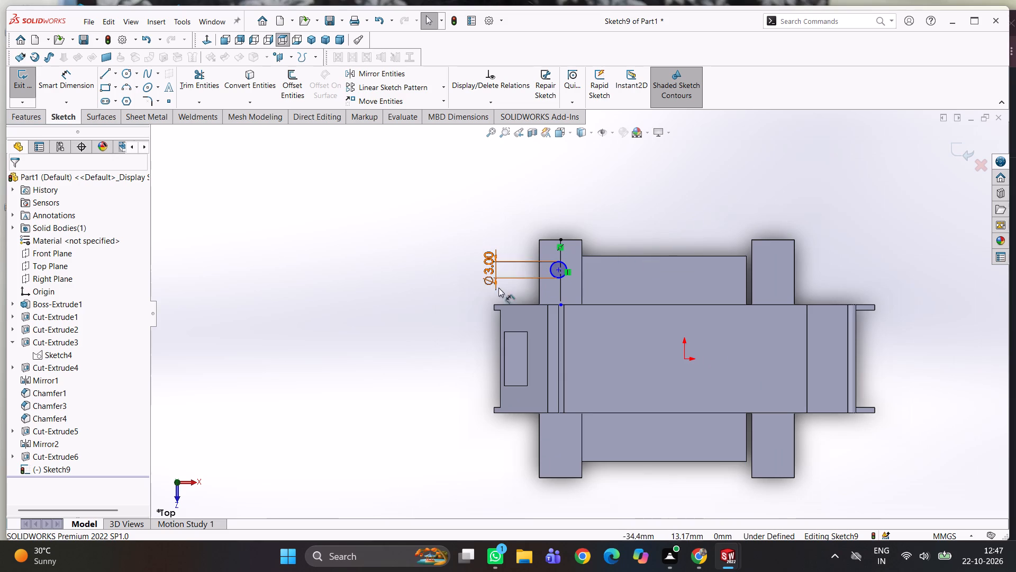
Make the circle's centre coincident with the midpoint of the construction line on the arm nearest the notched end.
{"action": "left_click", "coordinate": [559, 283]}
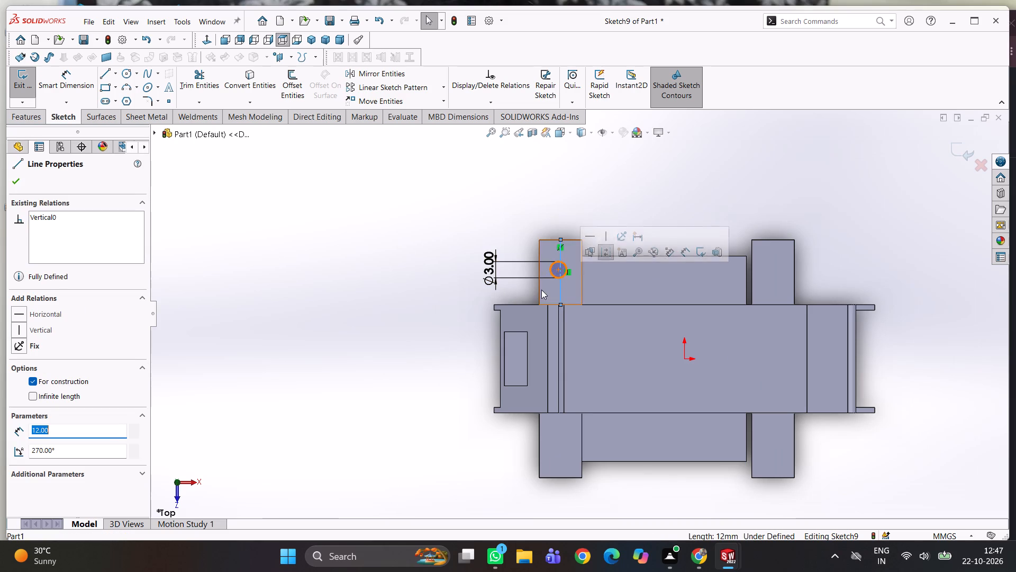
{"action": "left_click", "coordinate": [460, 285]}
{"action": "left_click", "coordinate": [560, 285]}
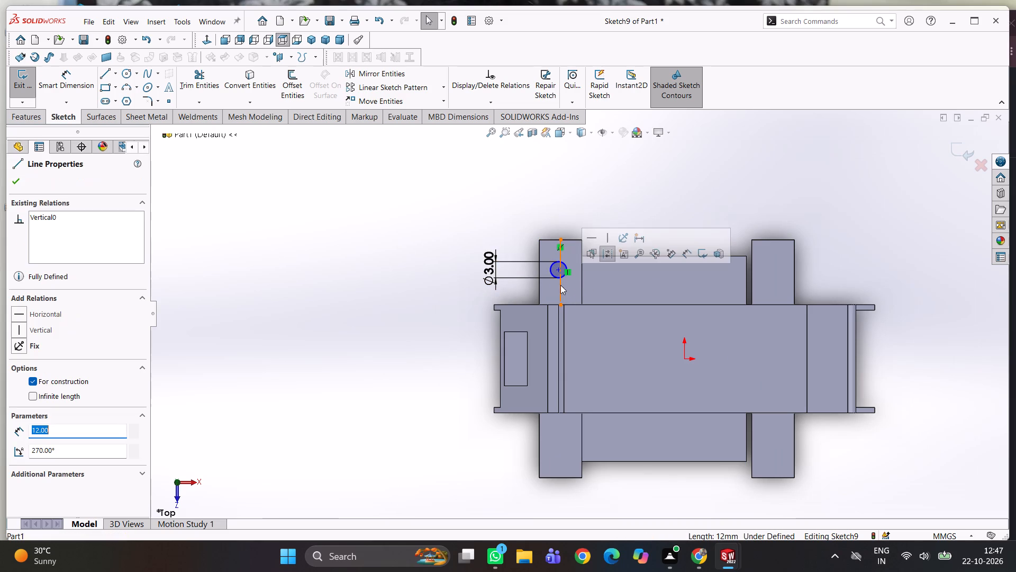
{"action": "left_click", "coordinate": [474, 297]}
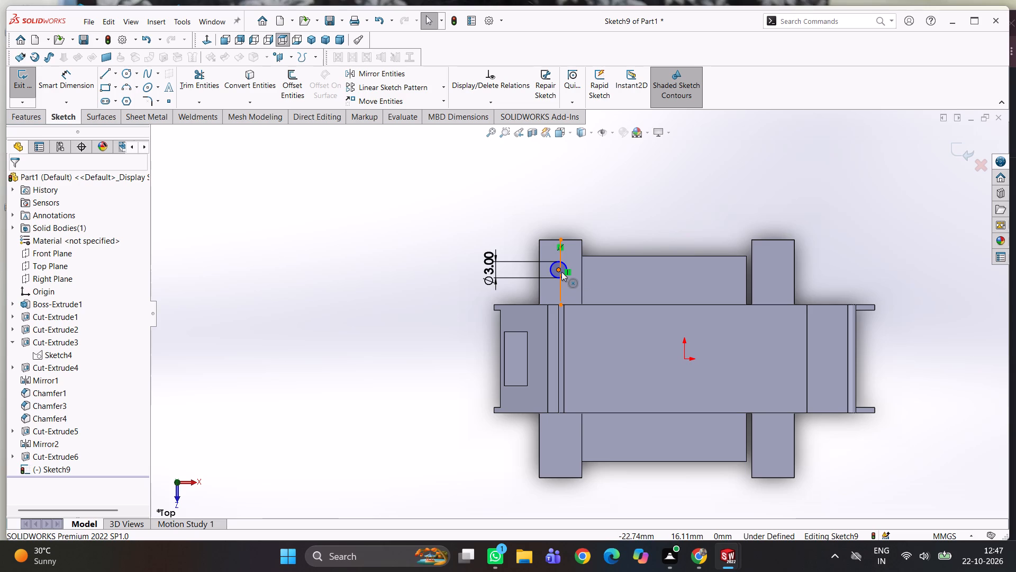
{"action": "left_click", "coordinate": [561, 271]}
{"action": "scroll", "coordinate": [558, 276], "scroll_direction": "down", "scroll_amount": 8}
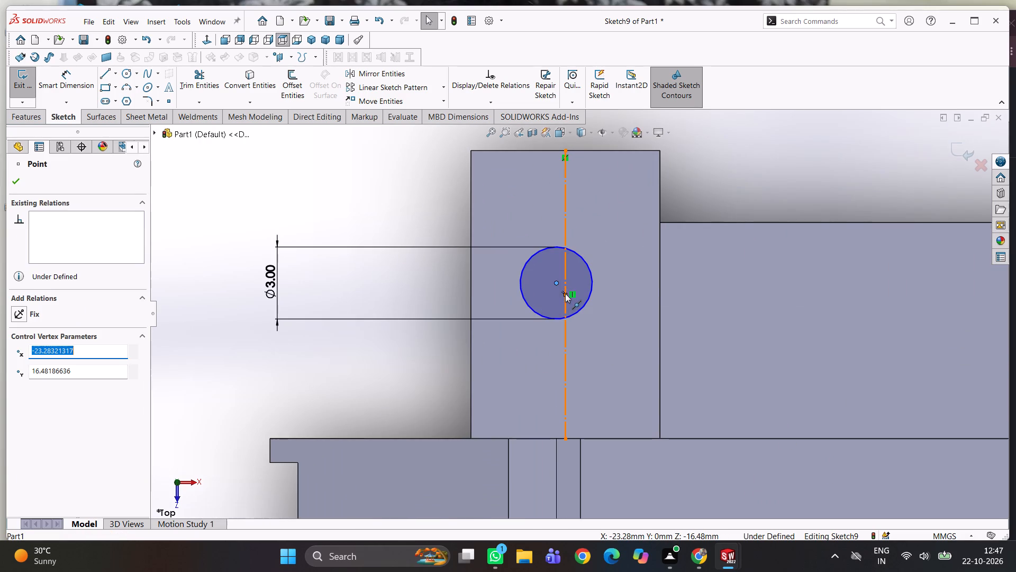
{"action": "left_click", "coordinate": [565, 293], "text": "ctrl"}
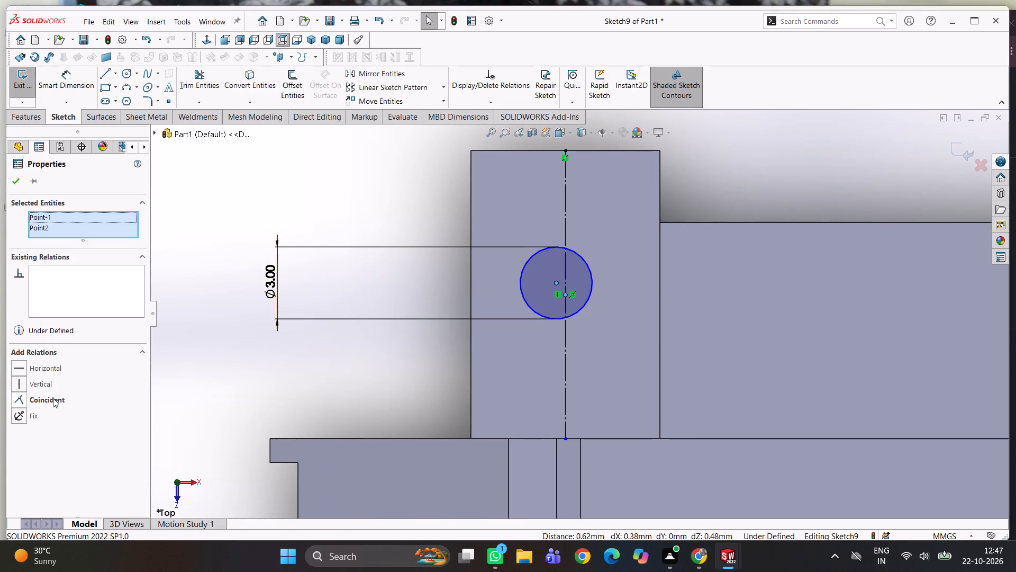
{"action": "left_click", "coordinate": [53, 398]}
{"action": "left_click", "coordinate": [309, 372]}
Draw a vertical construction line from beyond the body's upper side down to just above the origin.
{"action": "scroll", "coordinate": [577, 387], "scroll_direction": "up", "scroll_amount": 3}
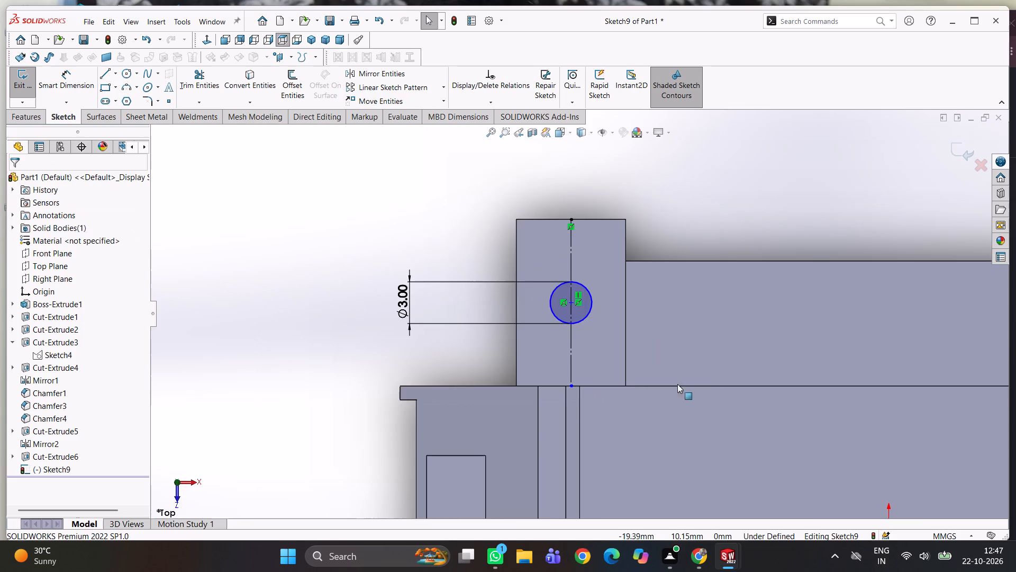
{"action": "scroll", "coordinate": [716, 383], "scroll_direction": "up", "scroll_amount": 6}
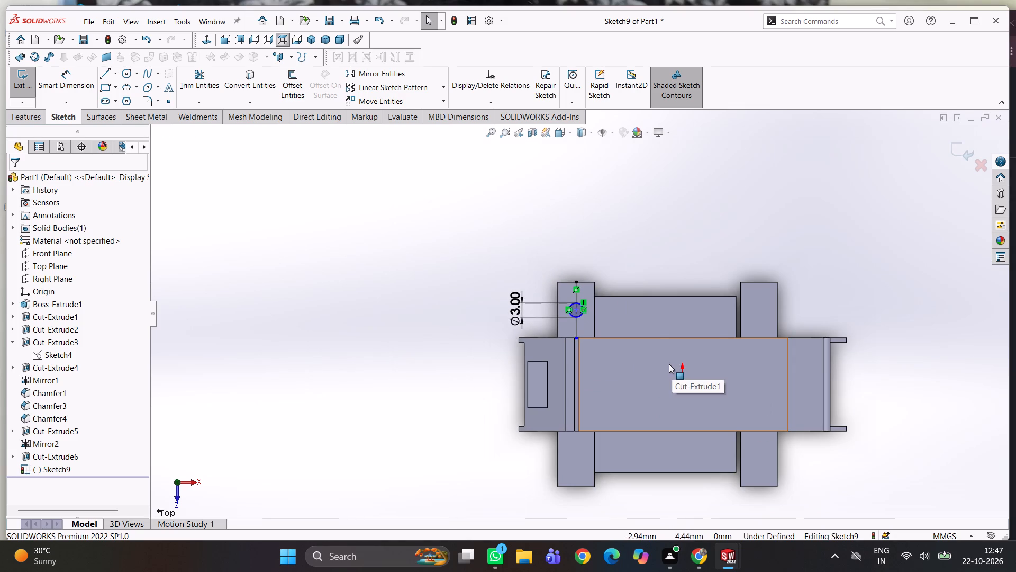
{"action": "right_click_drag", "start_coordinate": [726, 252], "coordinate": [589, 251]}
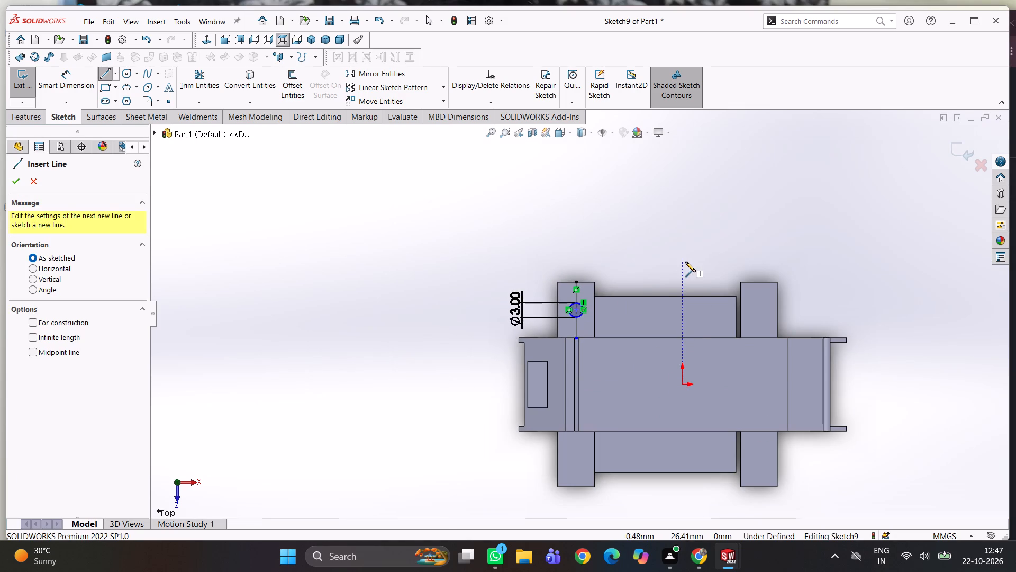
{"action": "left_click", "coordinate": [685, 262]}
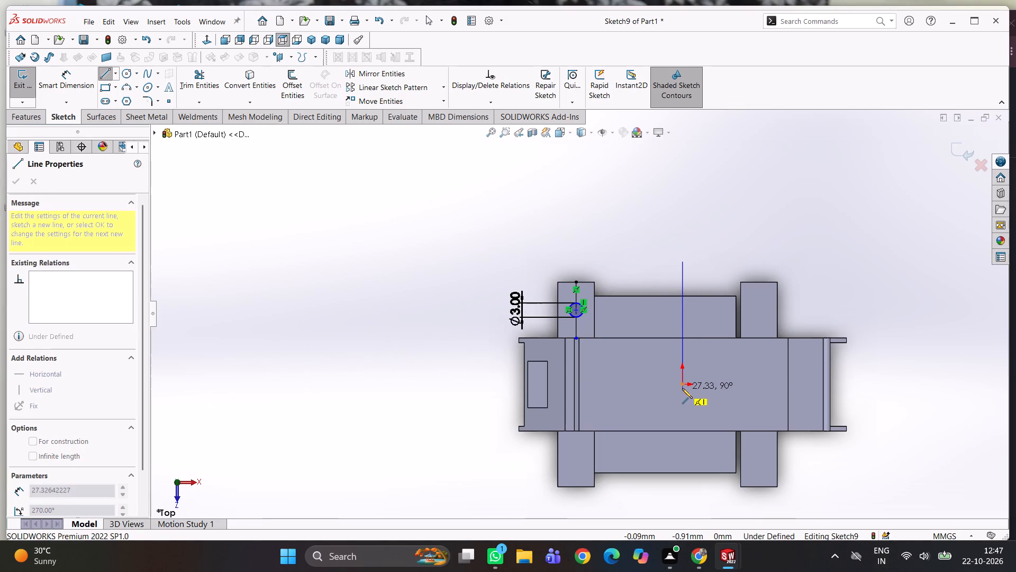
{"action": "left_click", "coordinate": [682, 381]}
{"action": "right_click", "coordinate": [761, 343]}
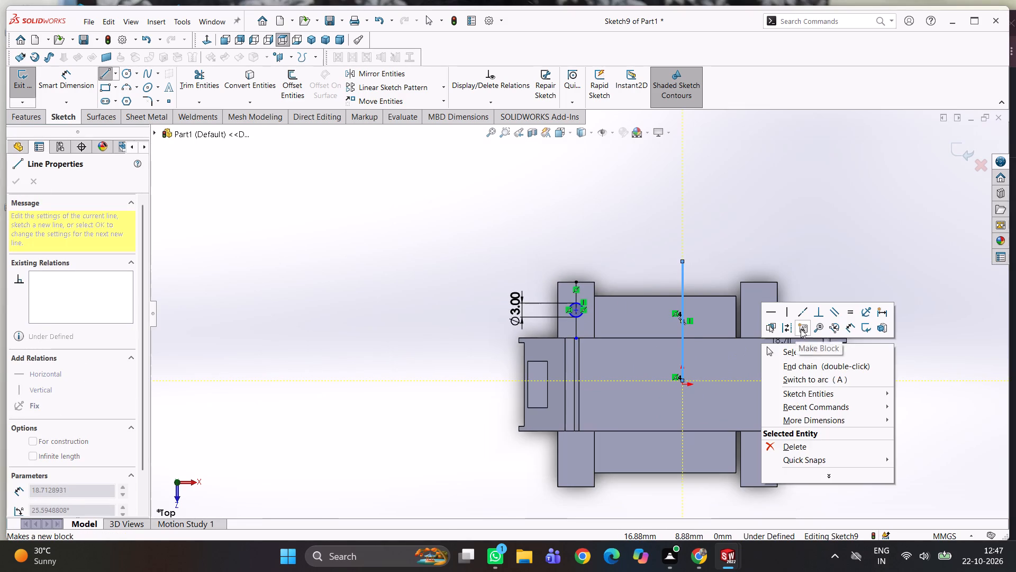
{"action": "left_click", "coordinate": [787, 328]}
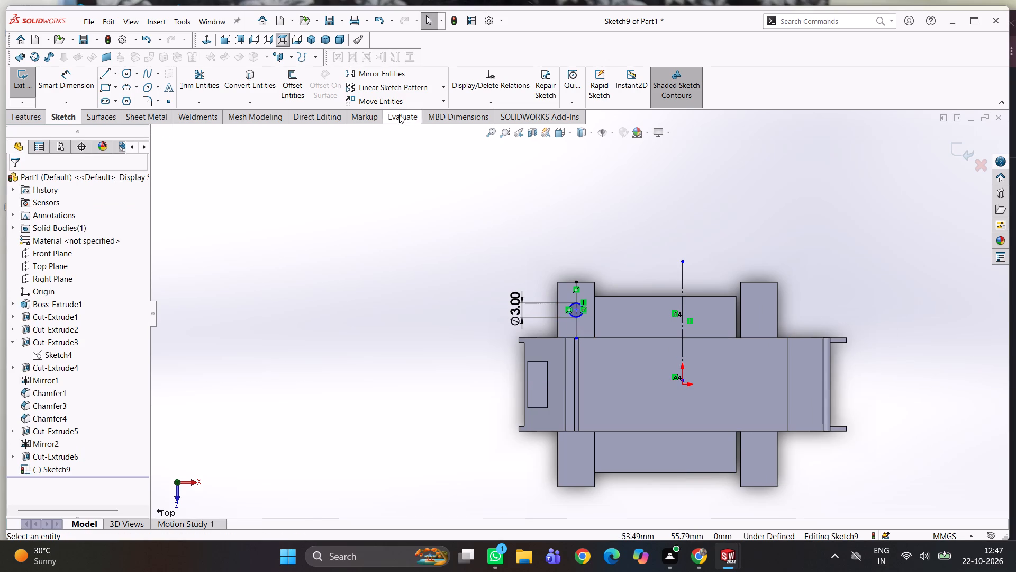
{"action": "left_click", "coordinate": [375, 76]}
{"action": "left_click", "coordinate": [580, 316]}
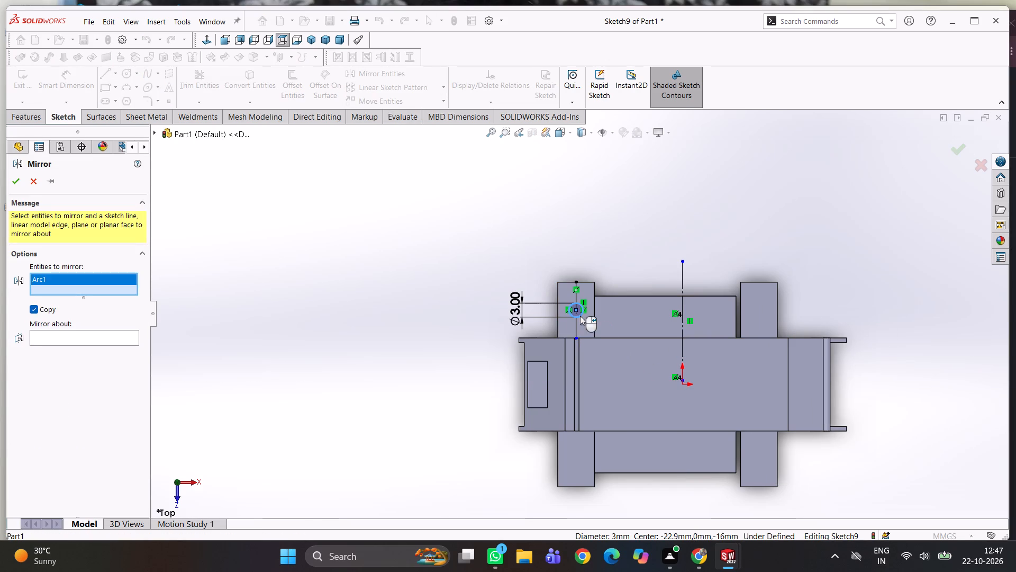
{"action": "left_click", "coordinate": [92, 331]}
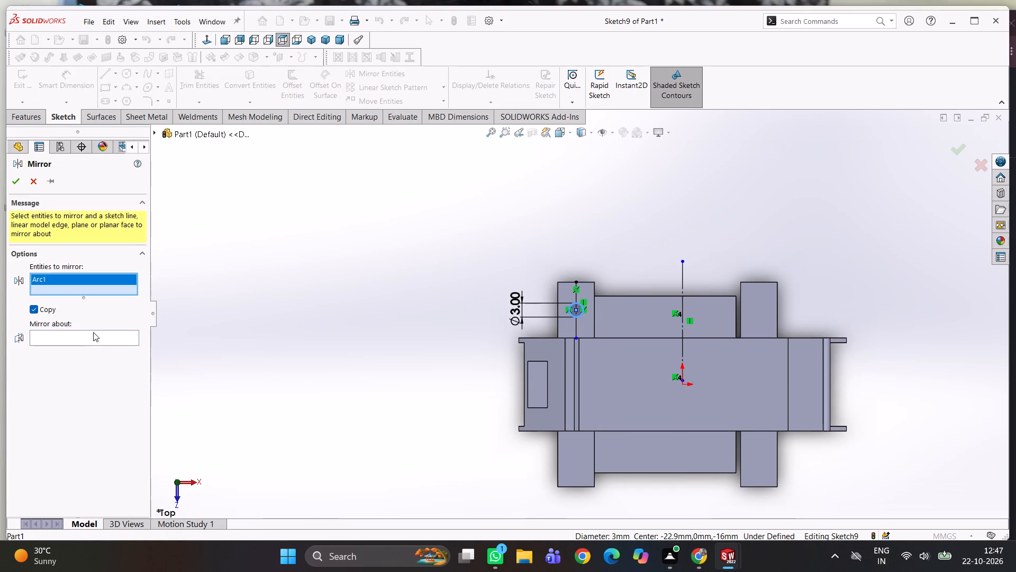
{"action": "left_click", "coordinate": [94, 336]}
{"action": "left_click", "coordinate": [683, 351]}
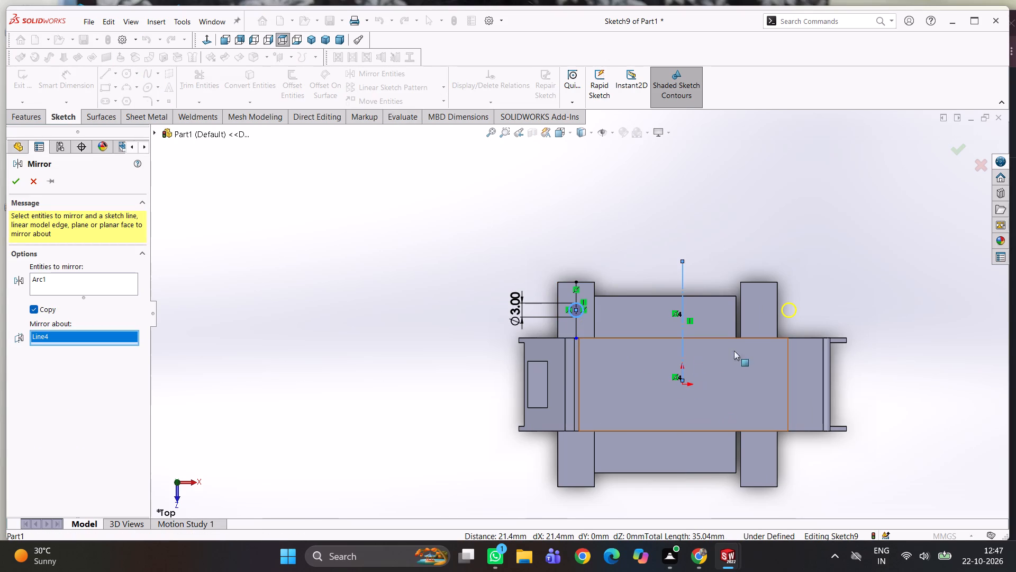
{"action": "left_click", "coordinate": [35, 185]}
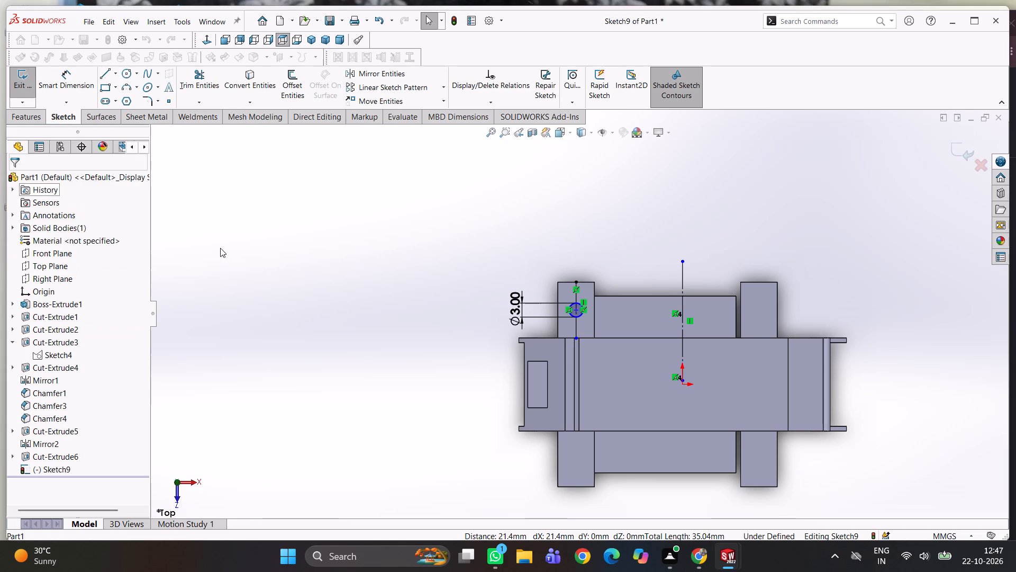
Draw a 12 mm vertical construction line on the other upper arm, from its outer edge's midpoint to the midpoint of its base edge.
{"action": "right_click_drag", "start_coordinate": [776, 228], "coordinate": [775, 228]}
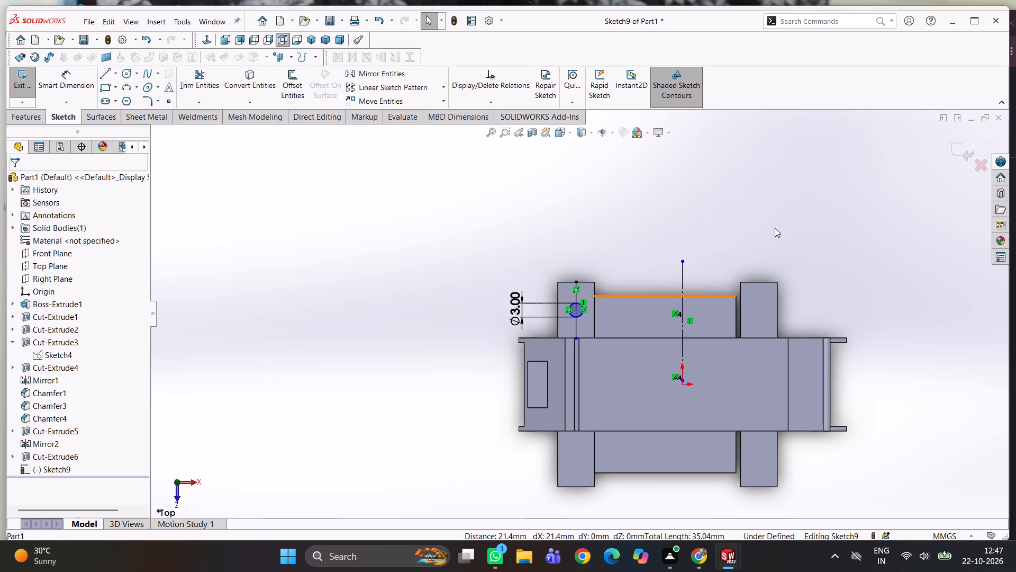
{"action": "right_click_drag", "start_coordinate": [775, 228], "coordinate": [667, 223]}
{"action": "scroll", "coordinate": [754, 286], "scroll_direction": "down", "scroll_amount": 2}
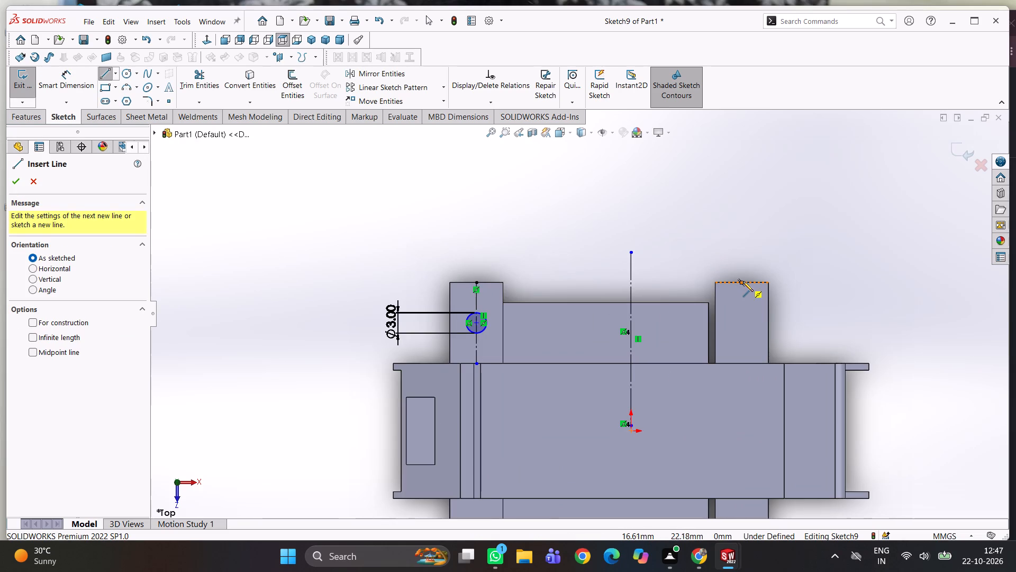
{"action": "left_click", "coordinate": [743, 282]}
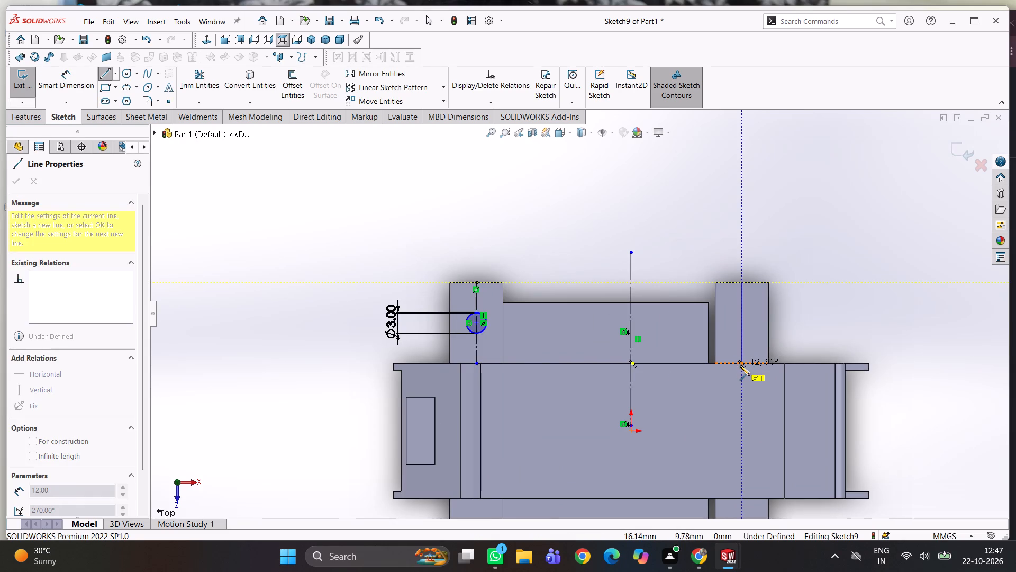
{"action": "left_click", "coordinate": [740, 365]}
{"action": "right_click", "coordinate": [782, 328]}
{"action": "left_click", "coordinate": [810, 310]}
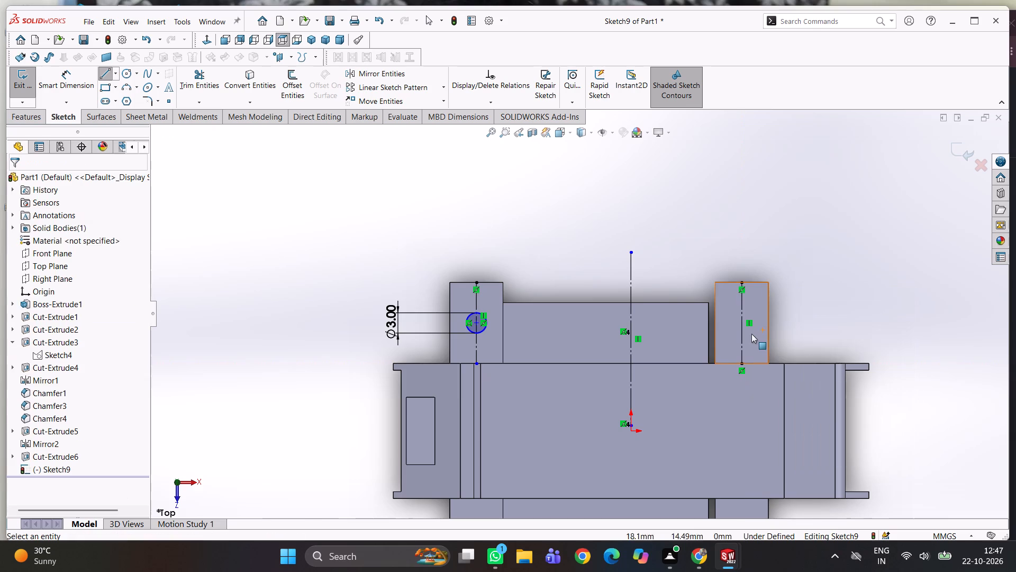
Draw a circle of about 1.36 mm radius centred on the midpoint of the second arm's construction line.
{"action": "right_click_drag", "start_coordinate": [803, 313], "coordinate": [736, 316]}
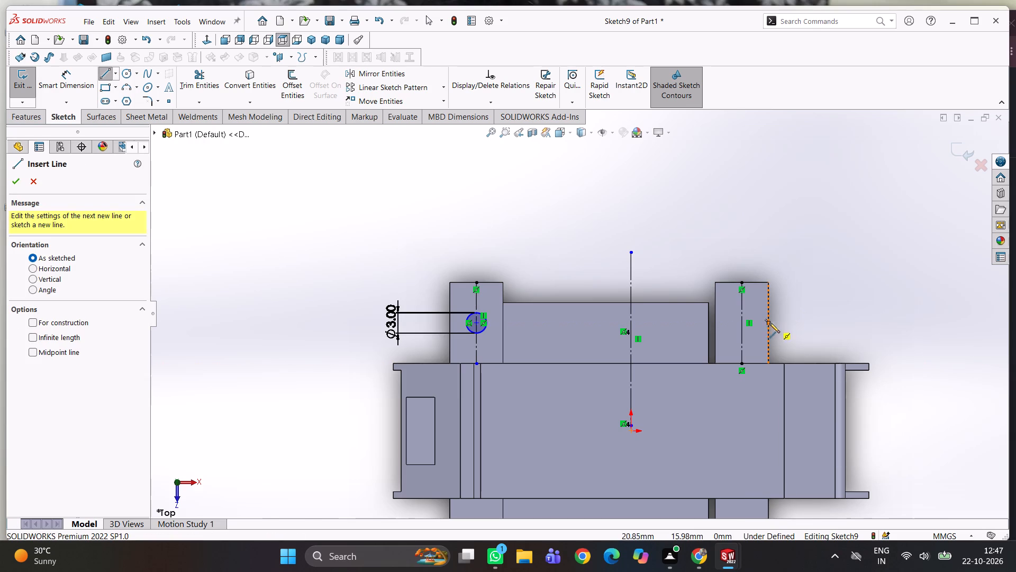
{"action": "right_click_drag", "start_coordinate": [792, 317], "coordinate": [858, 315]}
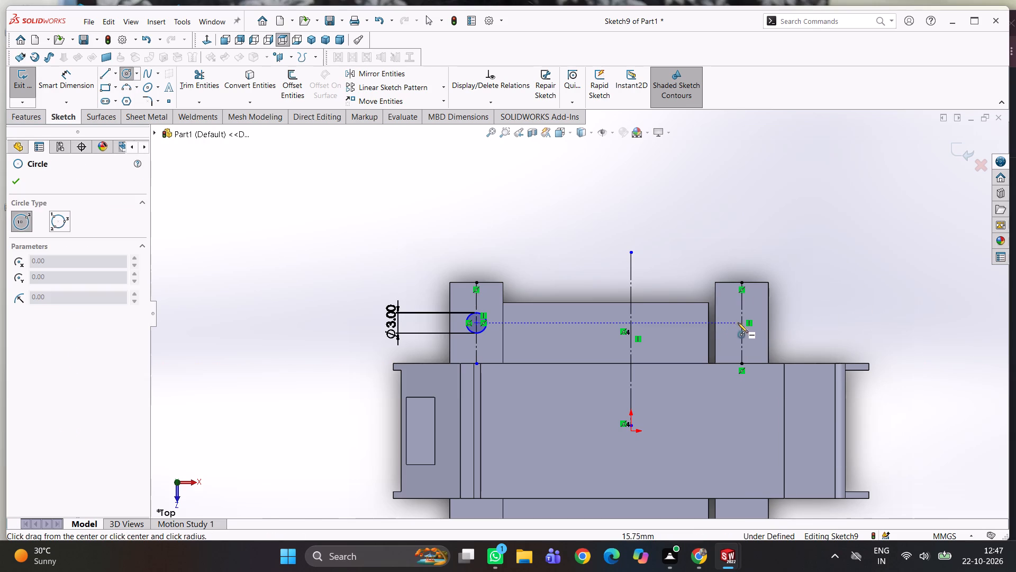
{"action": "left_click", "coordinate": [741, 322]}
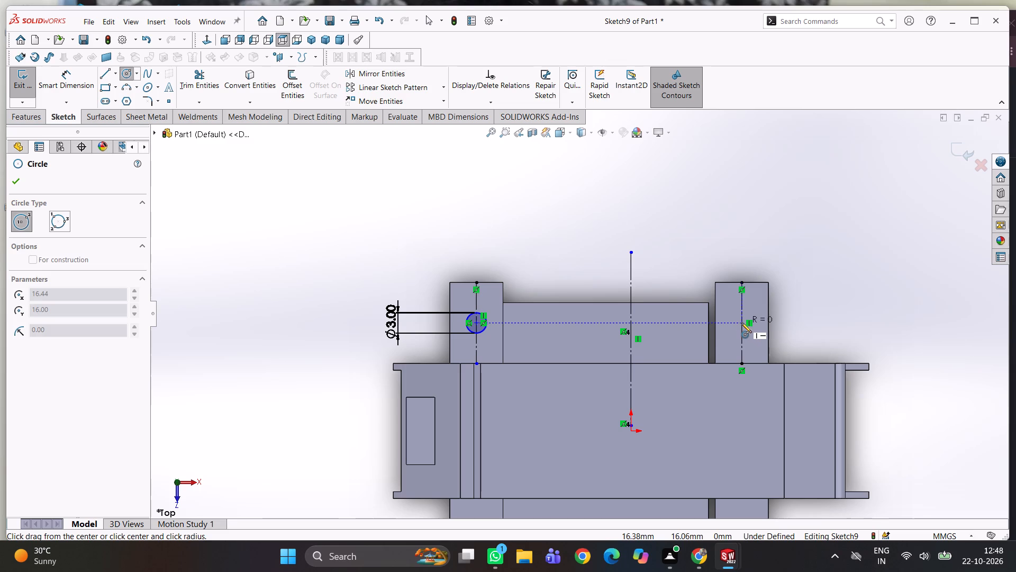
{"action": "left_click", "coordinate": [750, 326]}
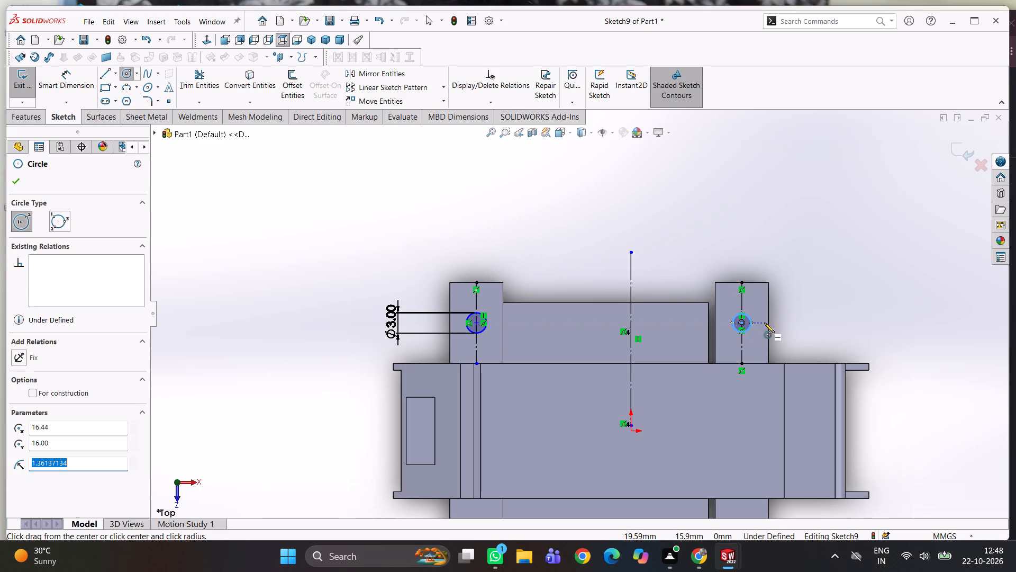
{"action": "key", "text": "Escape"}
Dimension the second arm's circle to a diameter of 3 mm.
{"action": "scroll", "coordinate": [772, 326], "scroll_direction": "down", "scroll_amount": 1}
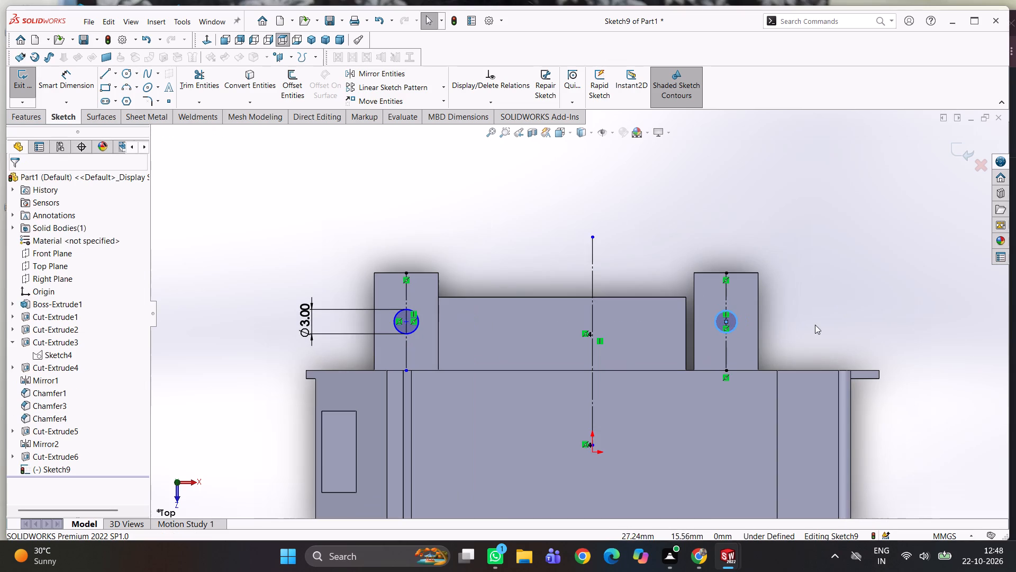
{"action": "right_click_drag", "start_coordinate": [815, 323], "coordinate": [792, 234]}
{"action": "left_click", "coordinate": [734, 315]}
{"action": "left_click", "coordinate": [756, 308]}
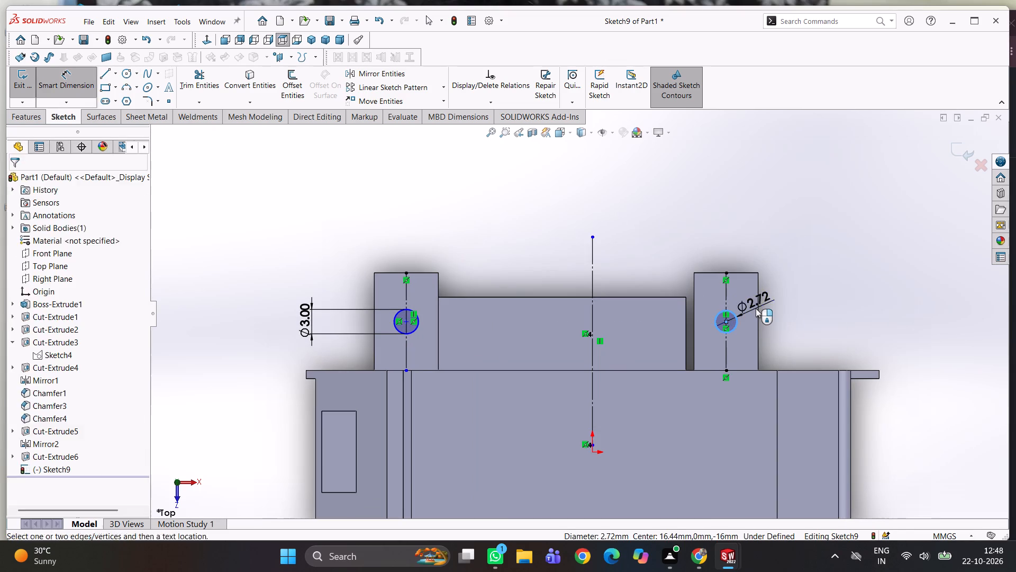
{"action": "key", "text": "3"}
{"action": "key", "text": "Return"}
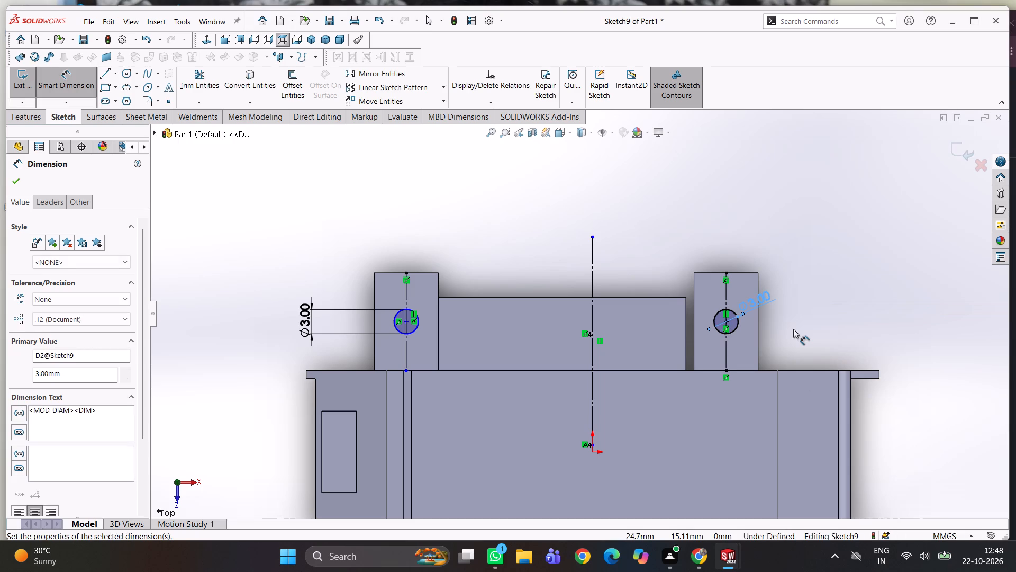
{"action": "left_click", "coordinate": [836, 318]}
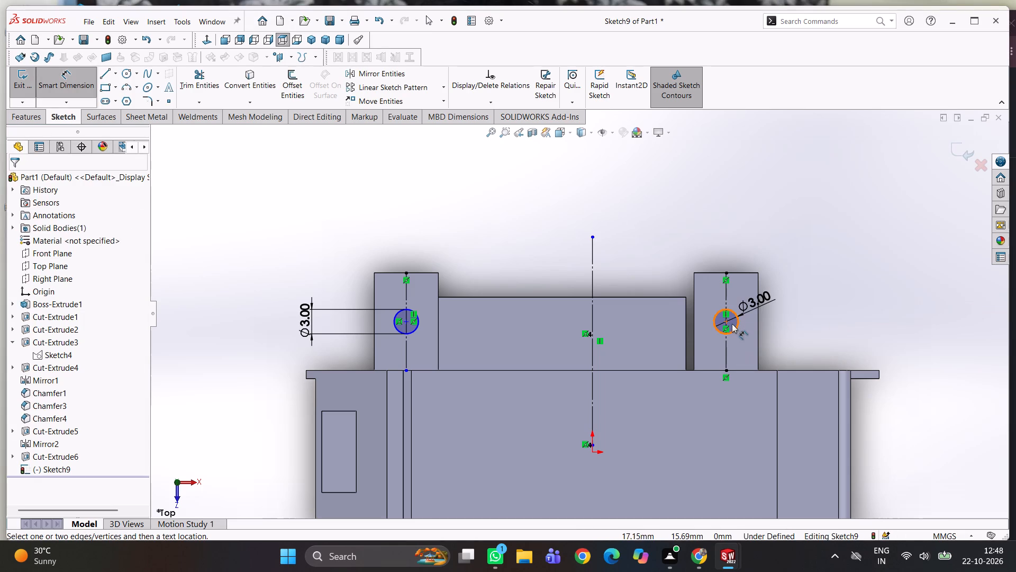
Add a horizontal relation between the centres of the two arm circles.
{"action": "left_click", "coordinate": [727, 321]}
{"action": "right_click_drag", "start_coordinate": [897, 330], "coordinate": [883, 236]}
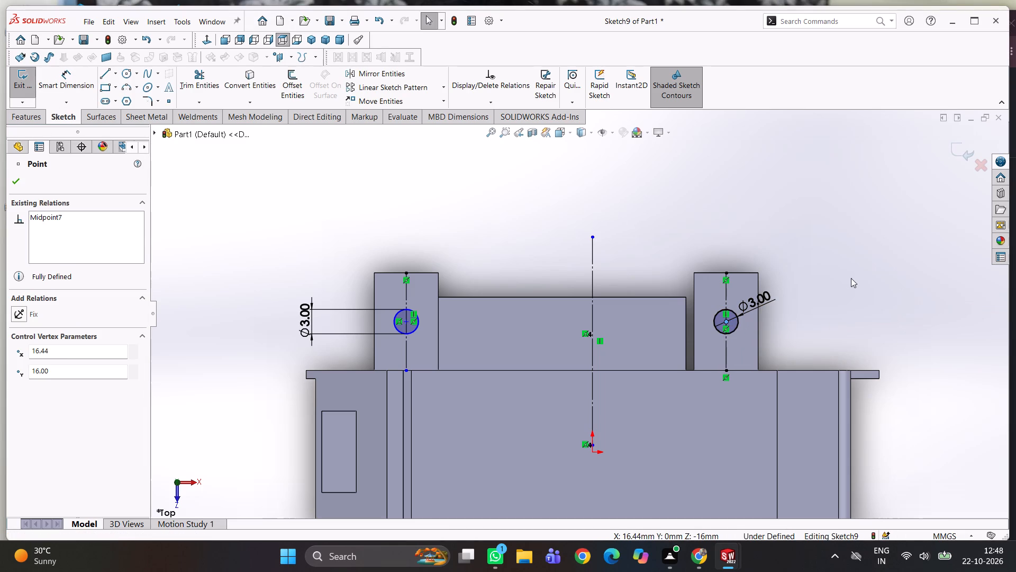
{"action": "left_click", "coordinate": [831, 286]}
{"action": "left_click", "coordinate": [729, 320]}
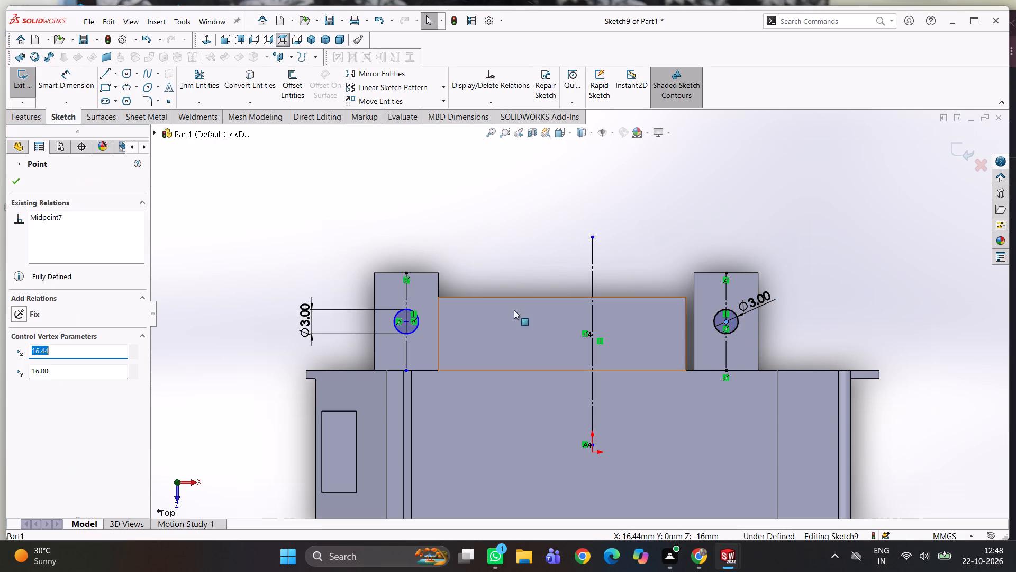
{"action": "left_click", "coordinate": [405, 319], "text": "ctrl"}
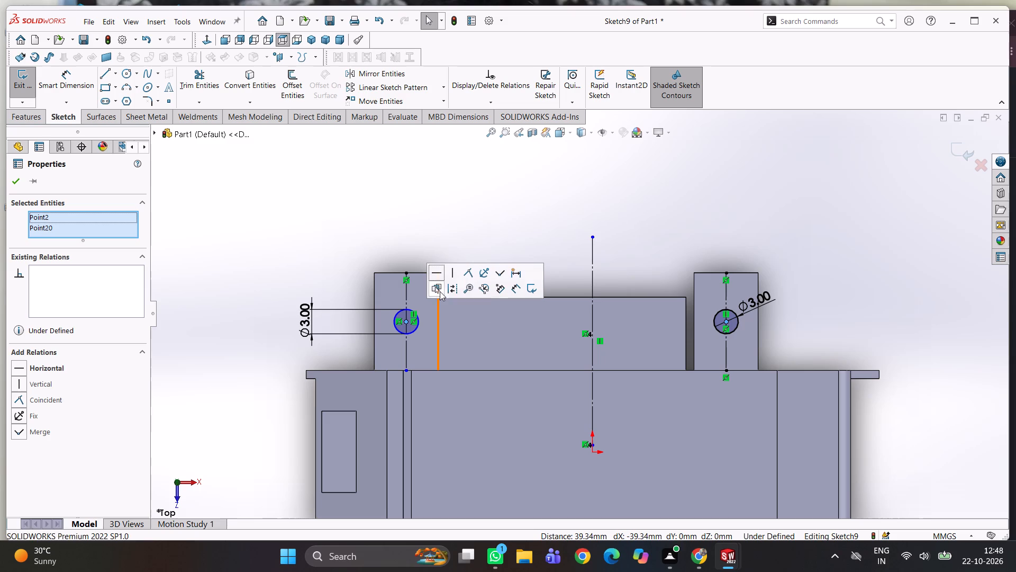
{"action": "left_click", "coordinate": [436, 274]}
{"action": "left_click", "coordinate": [519, 219]}
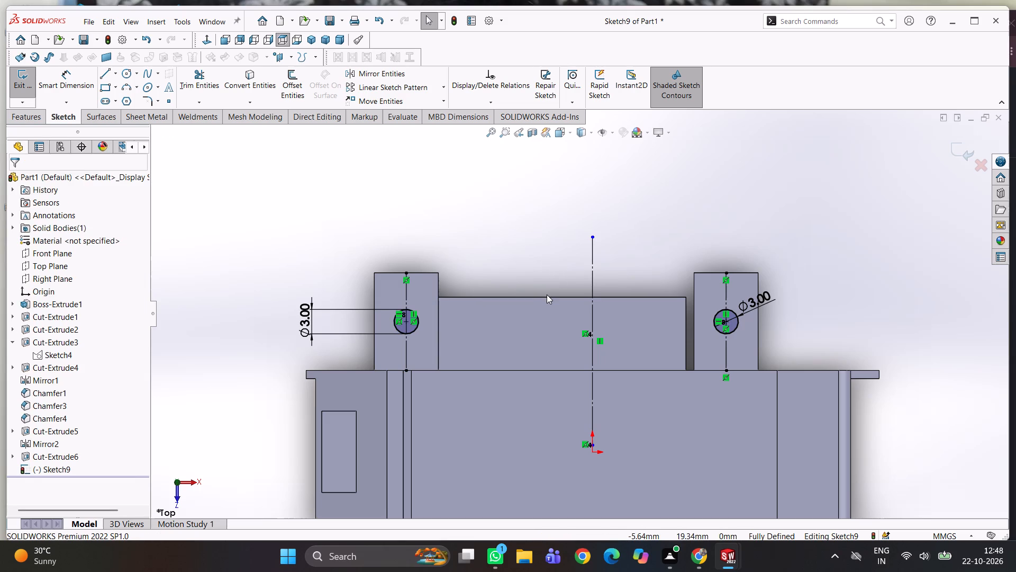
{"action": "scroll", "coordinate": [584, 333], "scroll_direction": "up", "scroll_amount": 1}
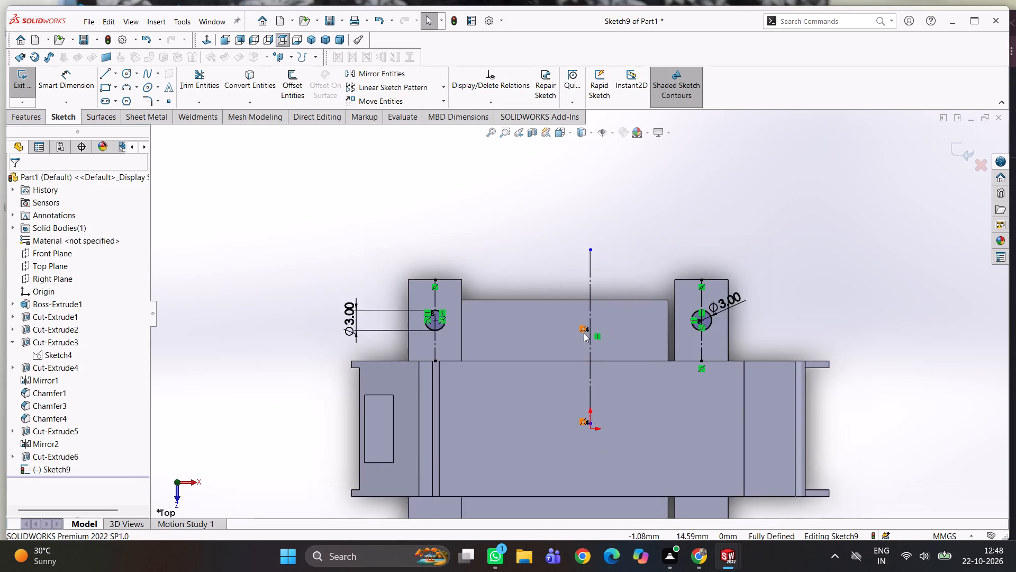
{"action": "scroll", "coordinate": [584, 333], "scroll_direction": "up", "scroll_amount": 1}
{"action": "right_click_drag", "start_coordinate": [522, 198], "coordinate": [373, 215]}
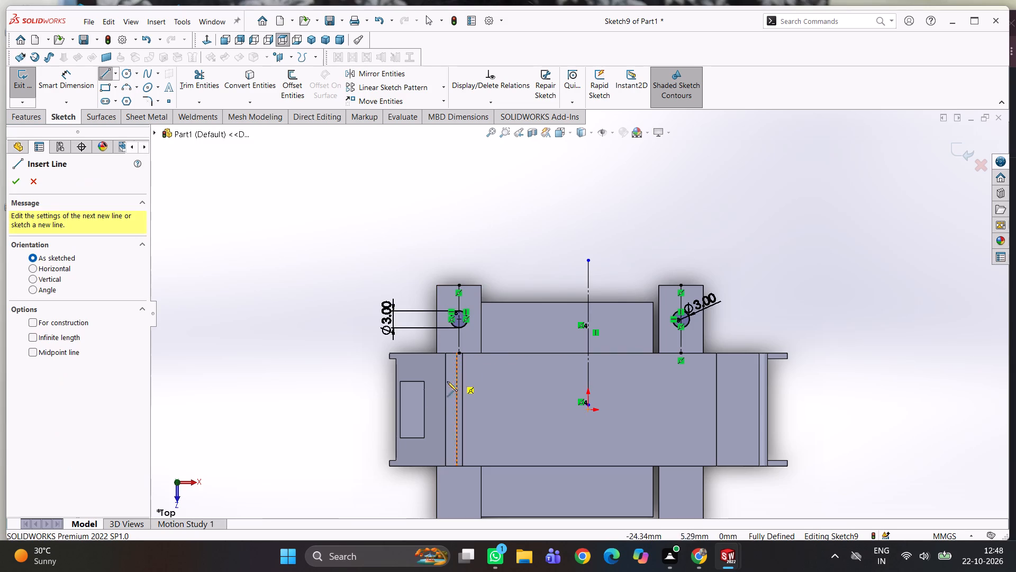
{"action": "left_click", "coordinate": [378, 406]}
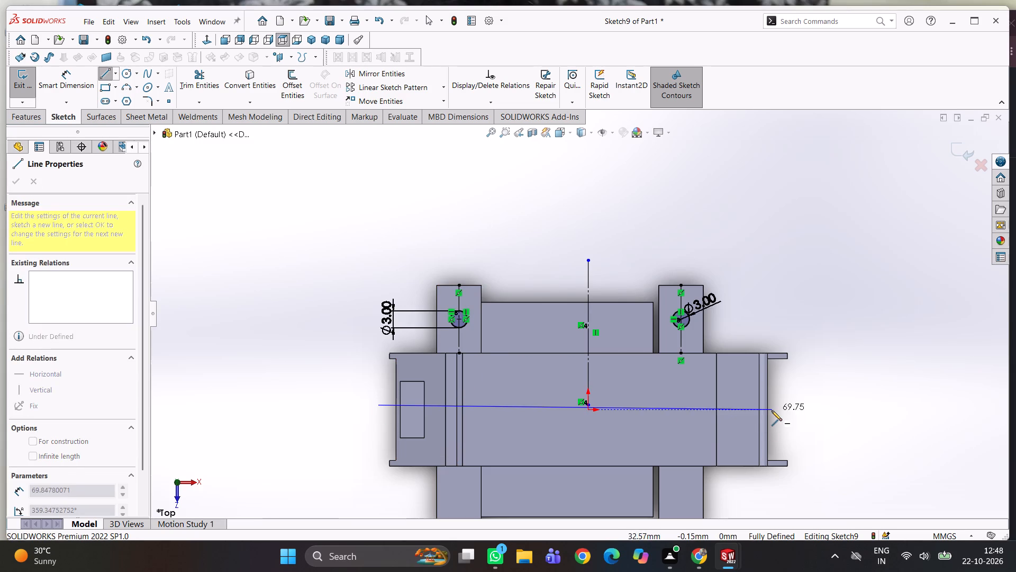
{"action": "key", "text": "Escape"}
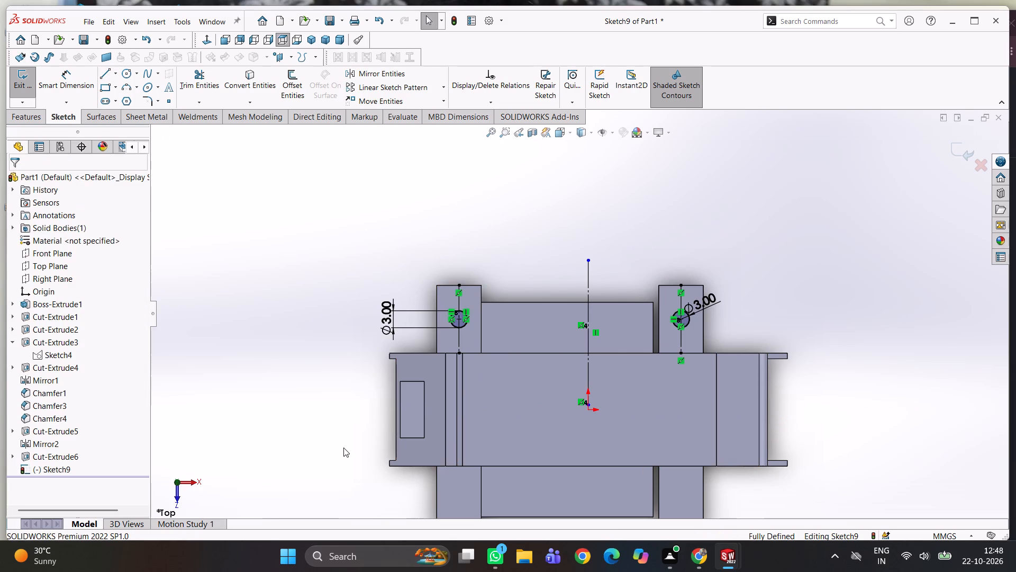
Draw a horizontal construction line about 78 mm long through the origin, extending past both ends of the body.
{"action": "right_click_drag", "start_coordinate": [344, 440], "coordinate": [211, 431]}
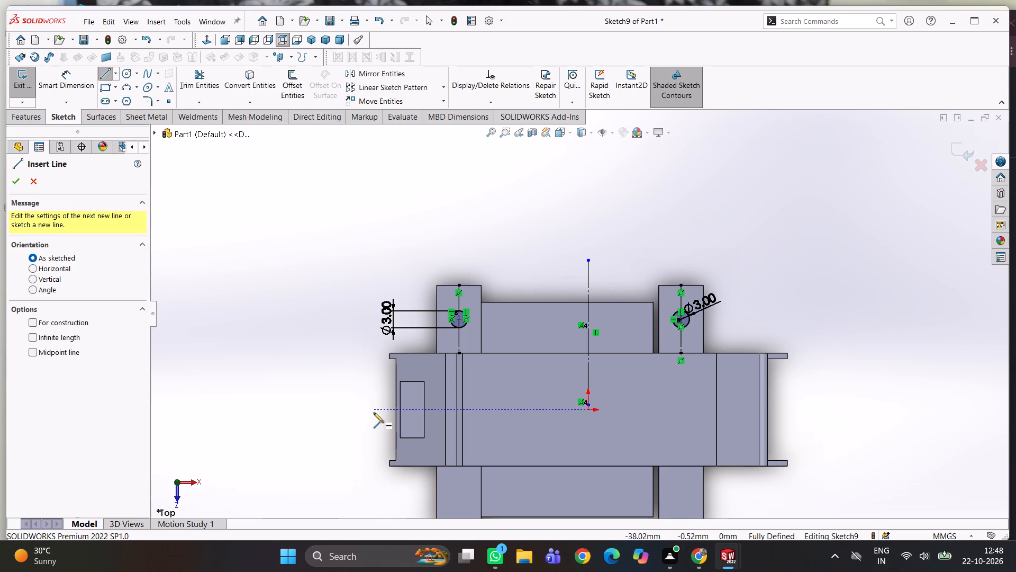
{"action": "left_click", "coordinate": [374, 413]}
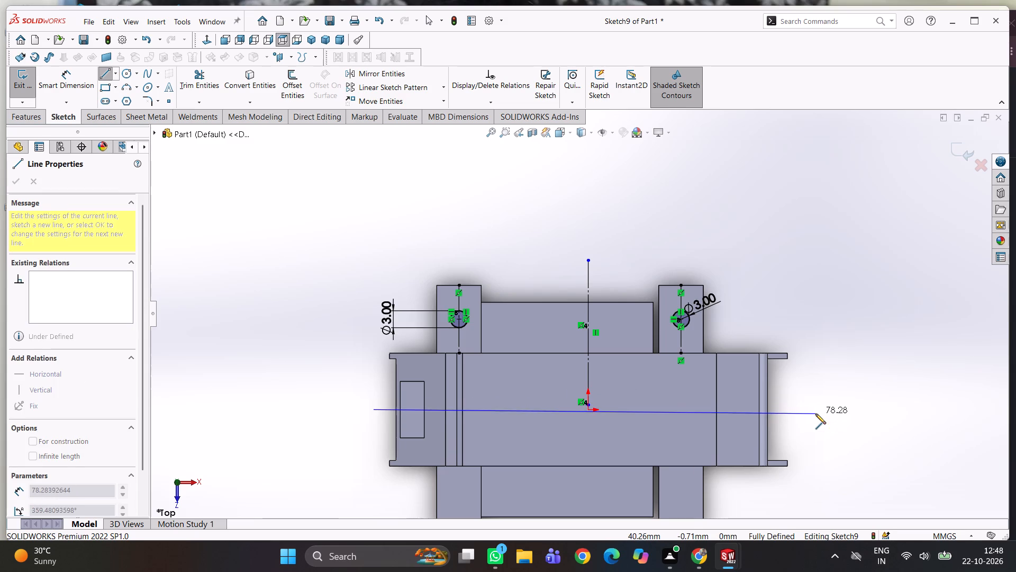
{"action": "left_click", "coordinate": [818, 410]}
{"action": "right_click", "coordinate": [850, 396]}
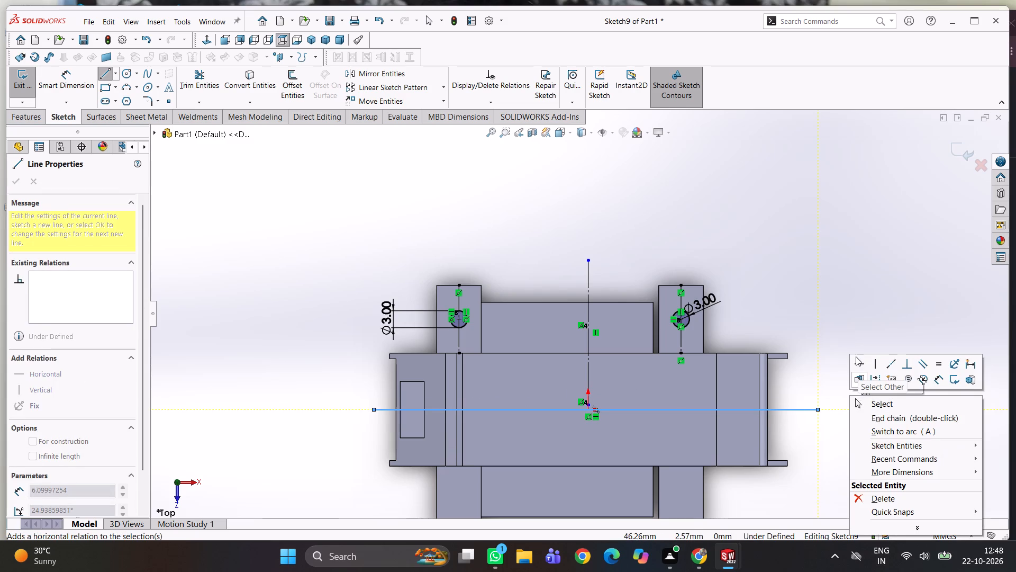
{"action": "left_click", "coordinate": [875, 378]}
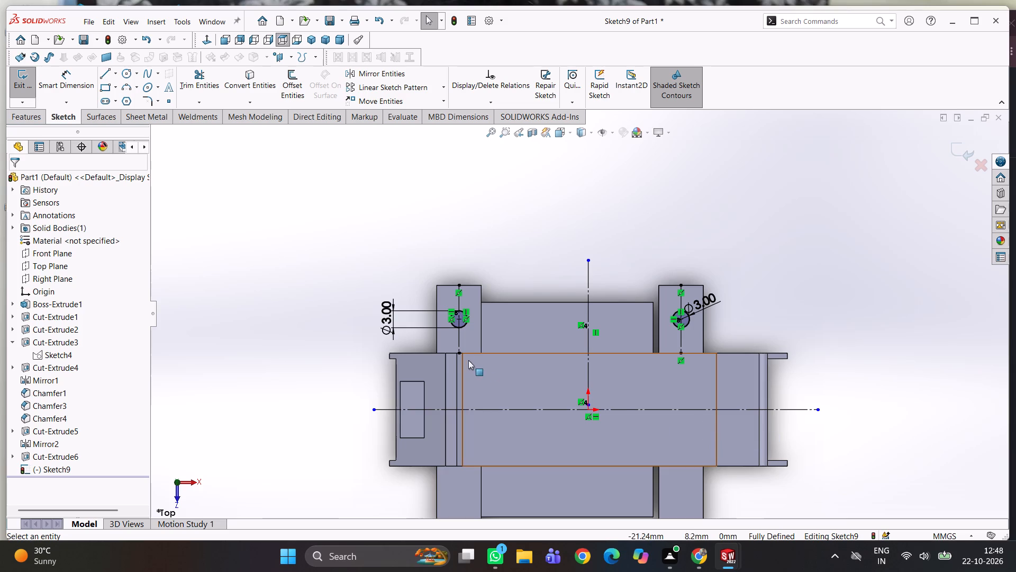
Mirror the two 3 mm arm circles about the horizontal construction line onto the opposite arms, keeping the originals.
{"action": "left_click", "coordinate": [371, 72]}
{"action": "left_click", "coordinate": [466, 324]}
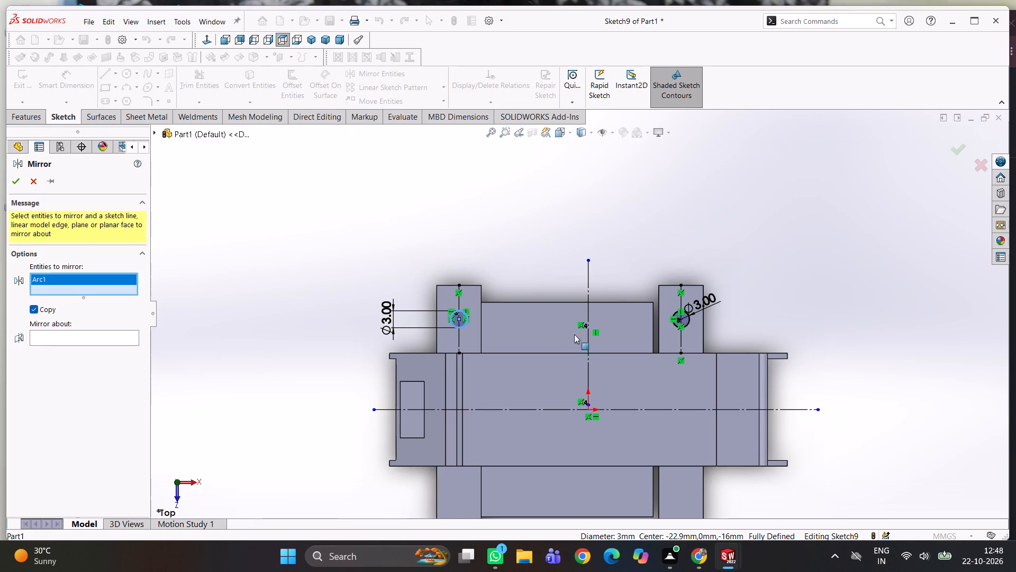
{"action": "left_click", "coordinate": [676, 325], "text": "ctrl"}
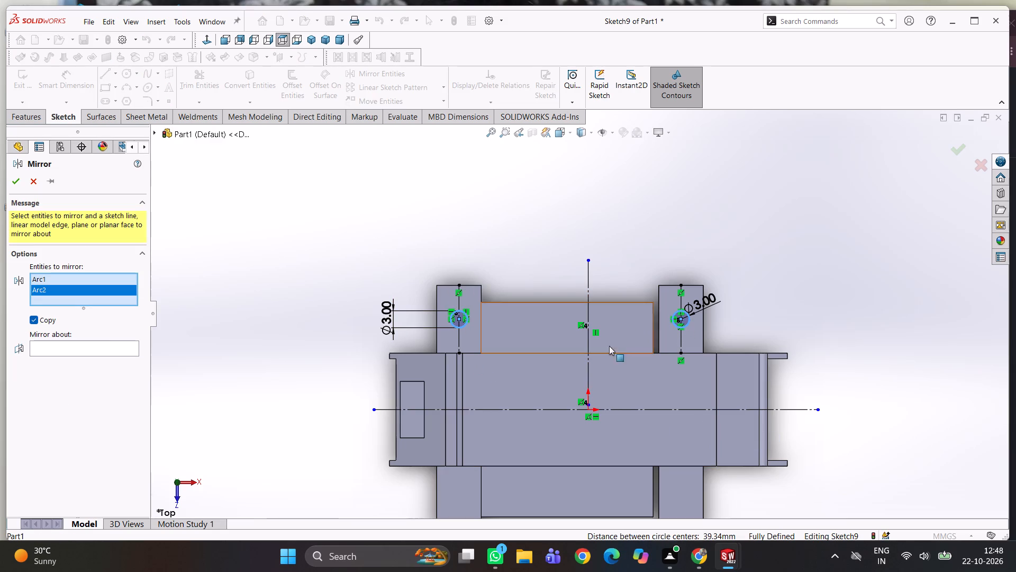
{"action": "left_click", "coordinate": [78, 350]}
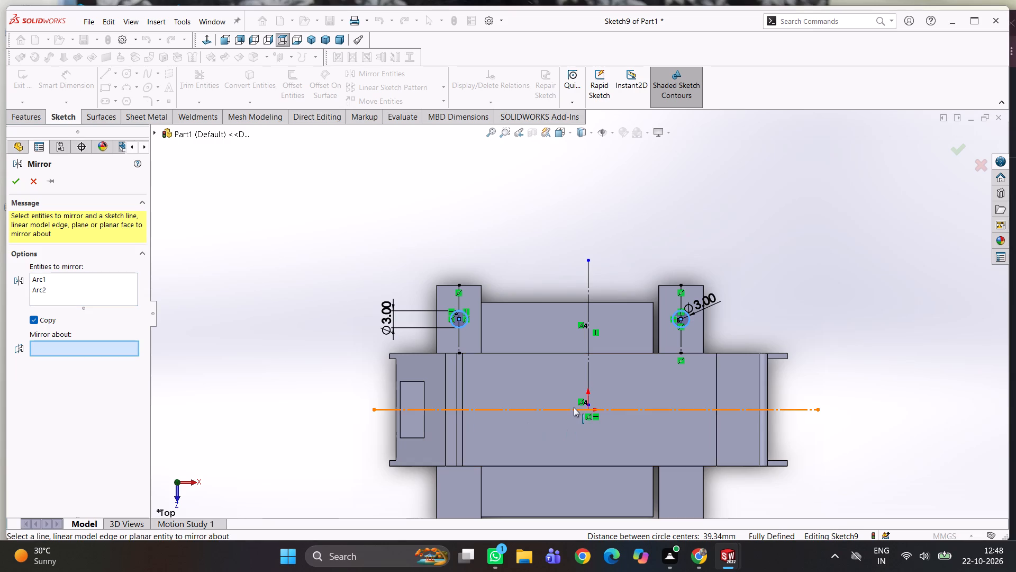
{"action": "left_click", "coordinate": [574, 407]}
{"action": "left_click", "coordinate": [951, 153]}
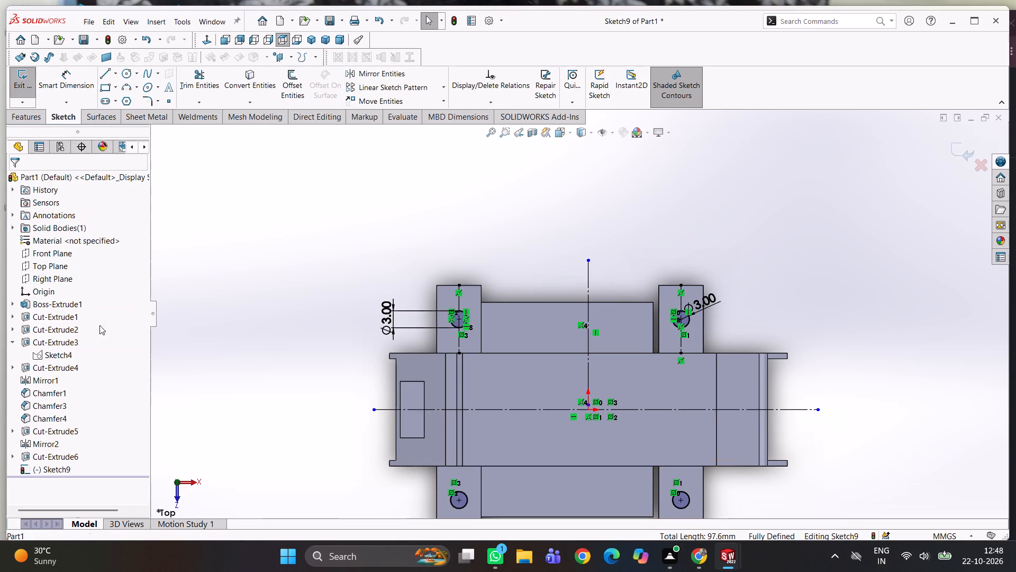
Extrude-cut the four arm circles with the Through All end condition.
{"action": "left_click", "coordinate": [35, 120]}
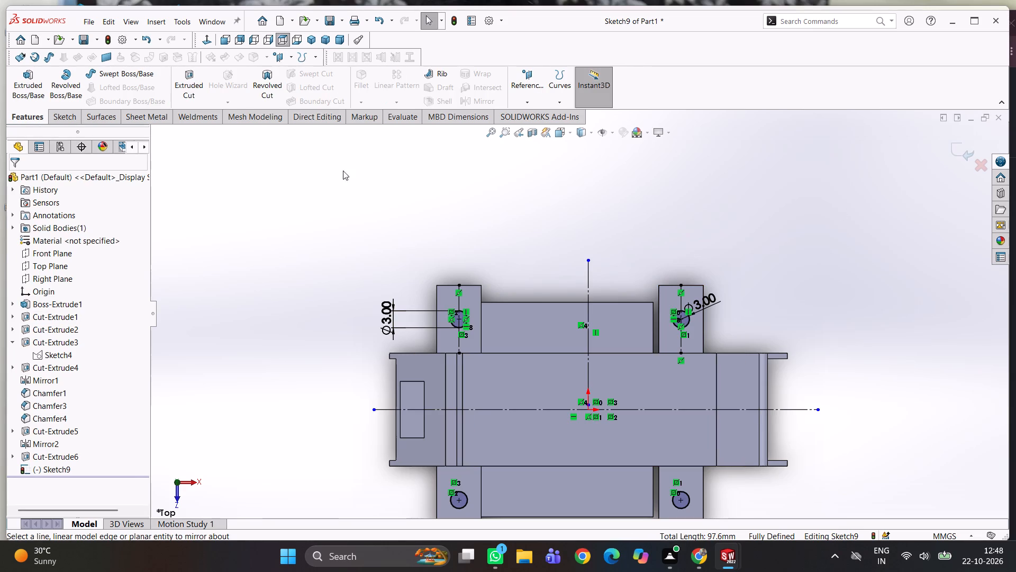
{"action": "left_click", "coordinate": [196, 86]}
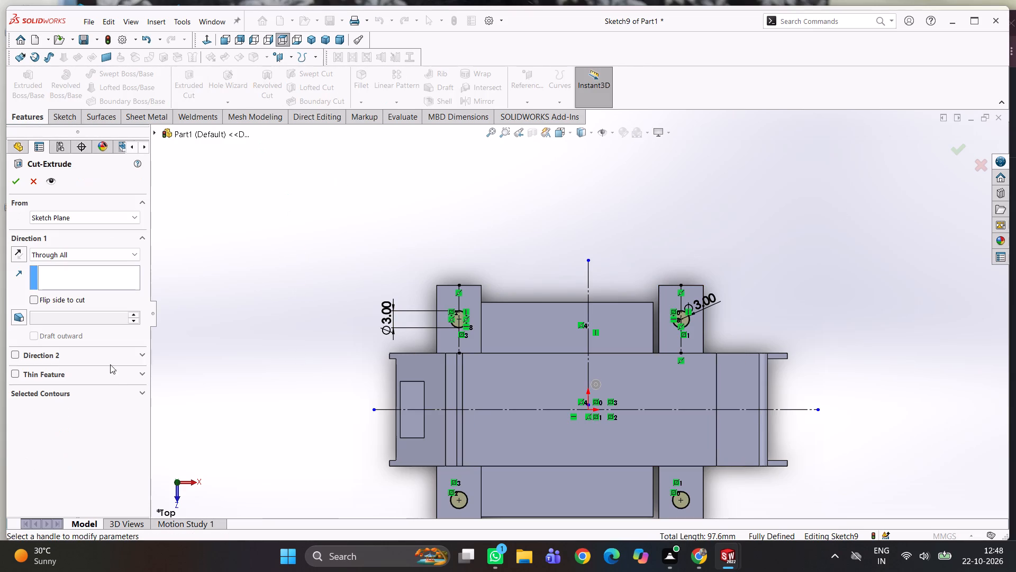
{"action": "middle_click_drag", "start_coordinate": [181, 430], "coordinate": [241, 399]}
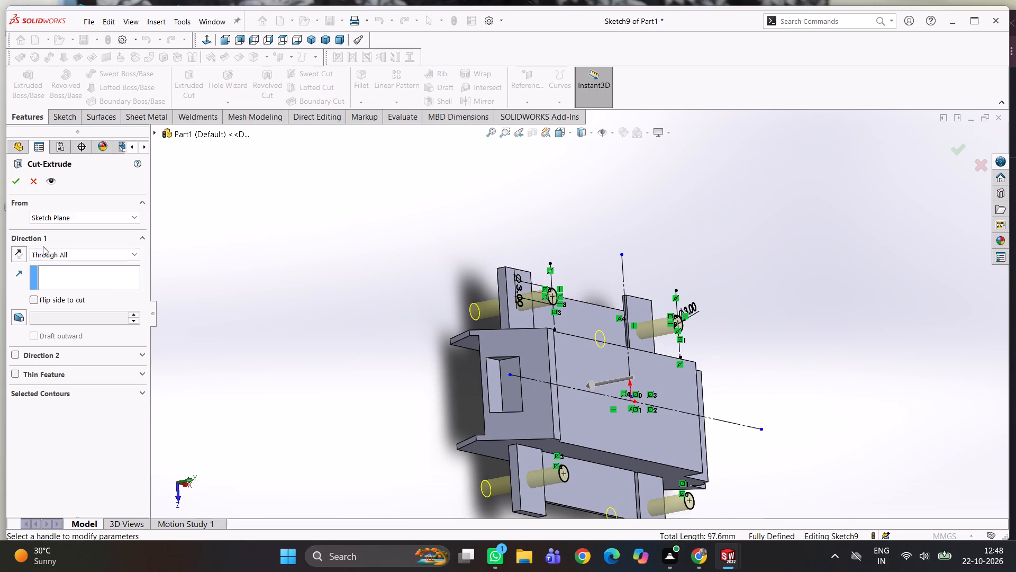
{"action": "left_click", "coordinate": [14, 180]}
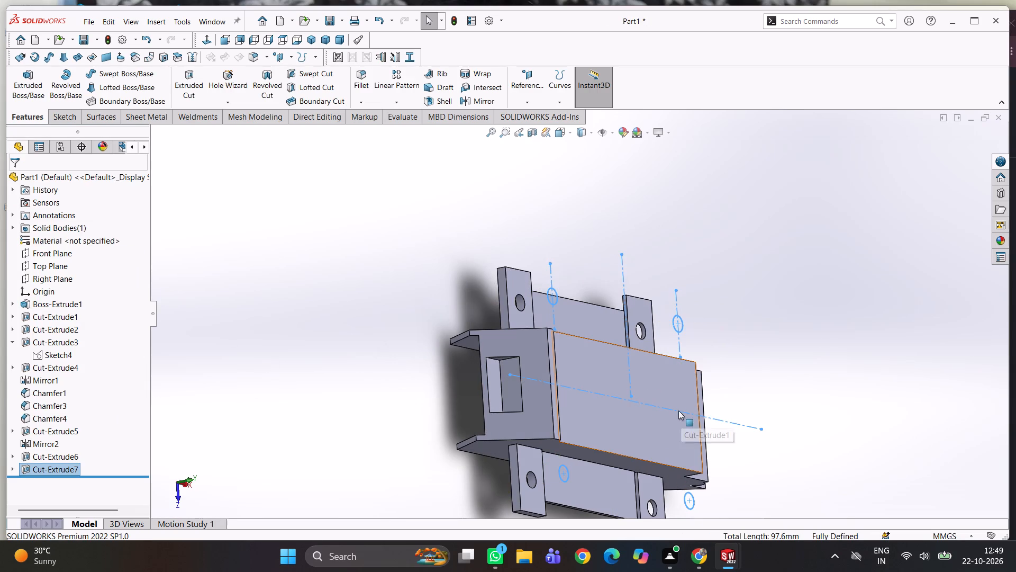
{"action": "scroll", "coordinate": [678, 410], "scroll_direction": "up", "scroll_amount": 1}
{"action": "middle_click_drag", "start_coordinate": [679, 414], "coordinate": [598, 422]}
{"action": "left_click", "coordinate": [746, 321]}
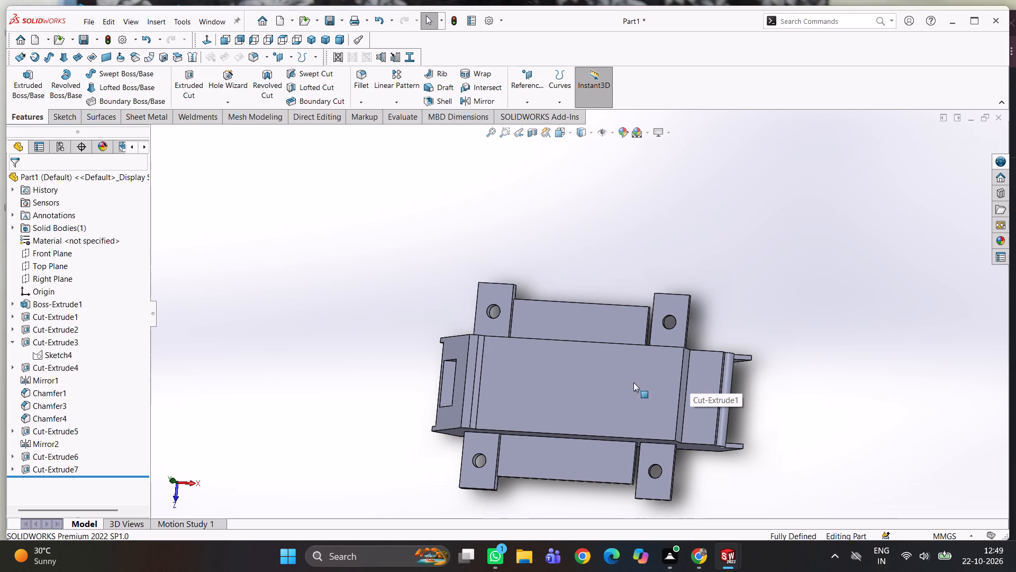
Start a sketch on the rectangular end pocket's floor and draw a circle about 2.4 mm in diameter at its middle, level with the origin.
{"action": "middle_click_drag", "start_coordinate": [790, 344], "coordinate": [824, 381]}
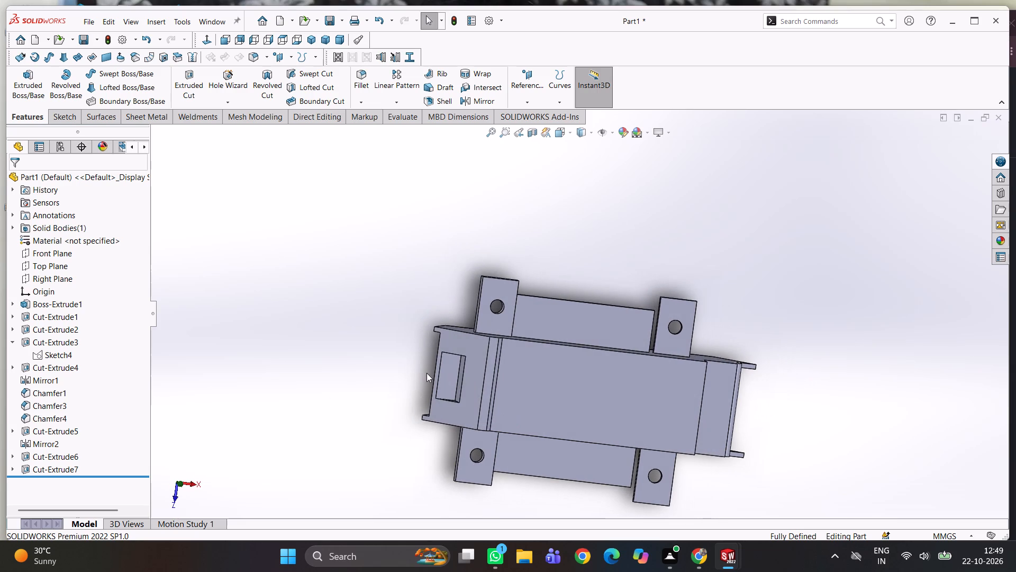
{"action": "left_click", "coordinate": [452, 368]}
{"action": "left_click", "coordinate": [498, 338]}
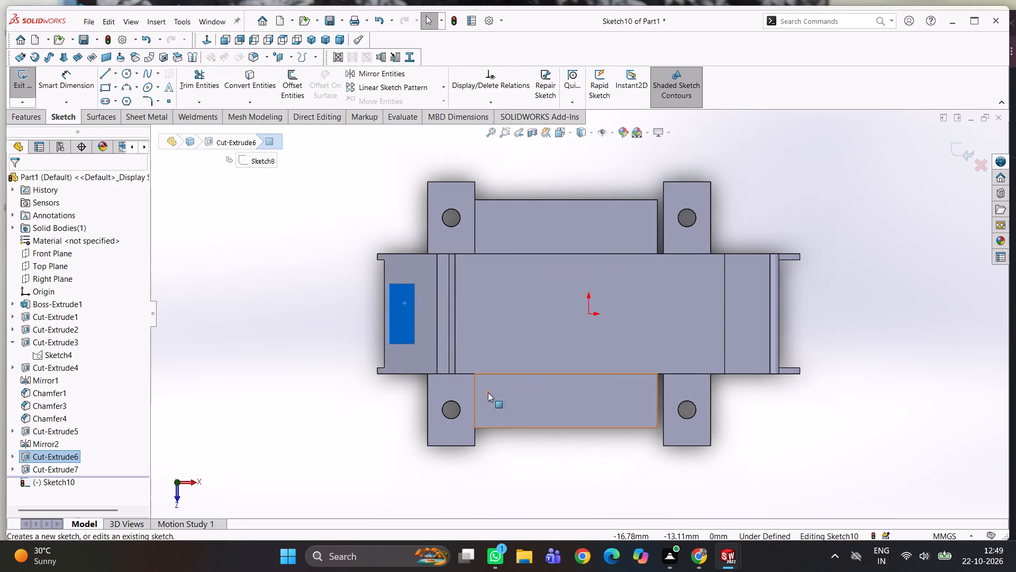
{"action": "right_click_drag", "start_coordinate": [284, 372], "coordinate": [394, 367]}
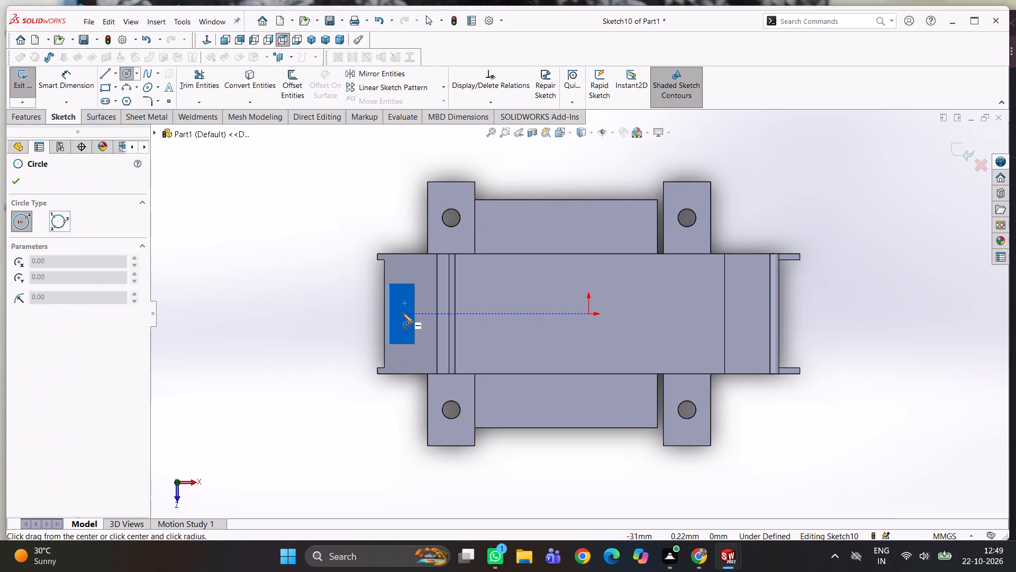
{"action": "left_click", "coordinate": [403, 313]}
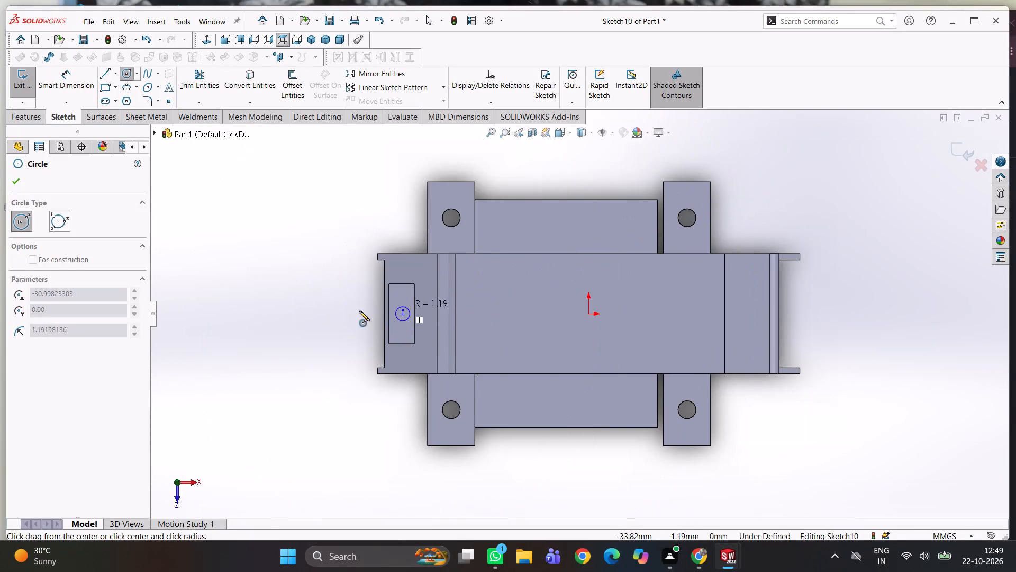
{"action": "left_click", "coordinate": [404, 307]}
Dimension the pocket circle to a diameter of 2 mm.
{"action": "right_click_drag", "start_coordinate": [332, 343], "coordinate": [329, 272]}
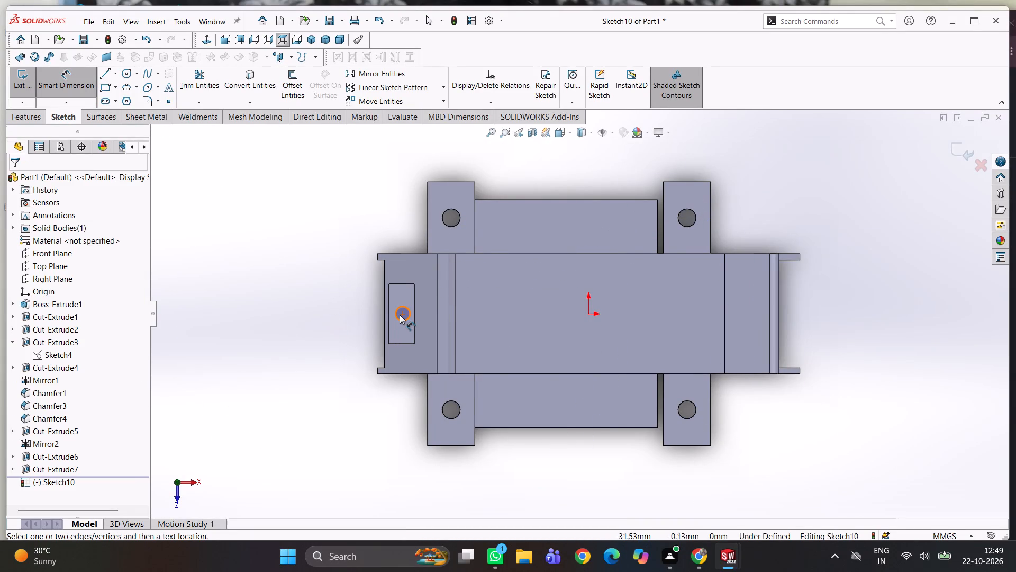
{"action": "left_click", "coordinate": [397, 319]}
{"action": "left_click", "coordinate": [356, 319]}
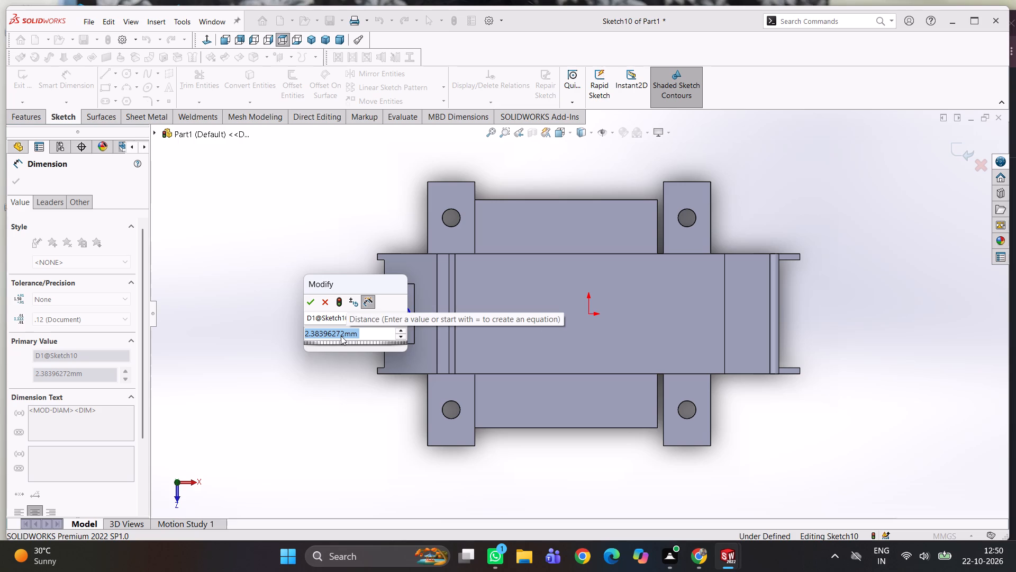
{"action": "key", "text": "2"}
{"action": "key", "text": "Return"}
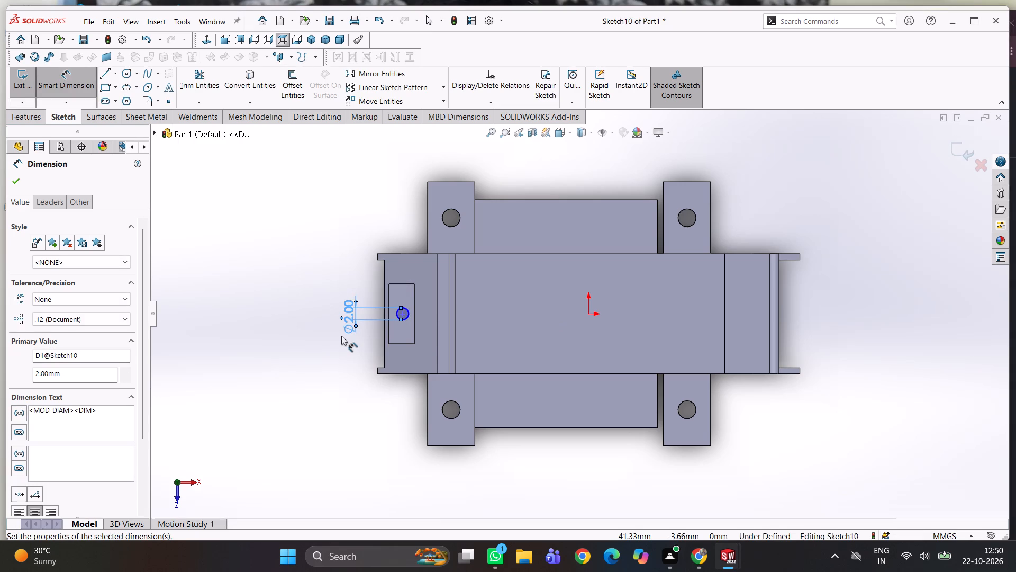
{"action": "left_click", "coordinate": [253, 353]}
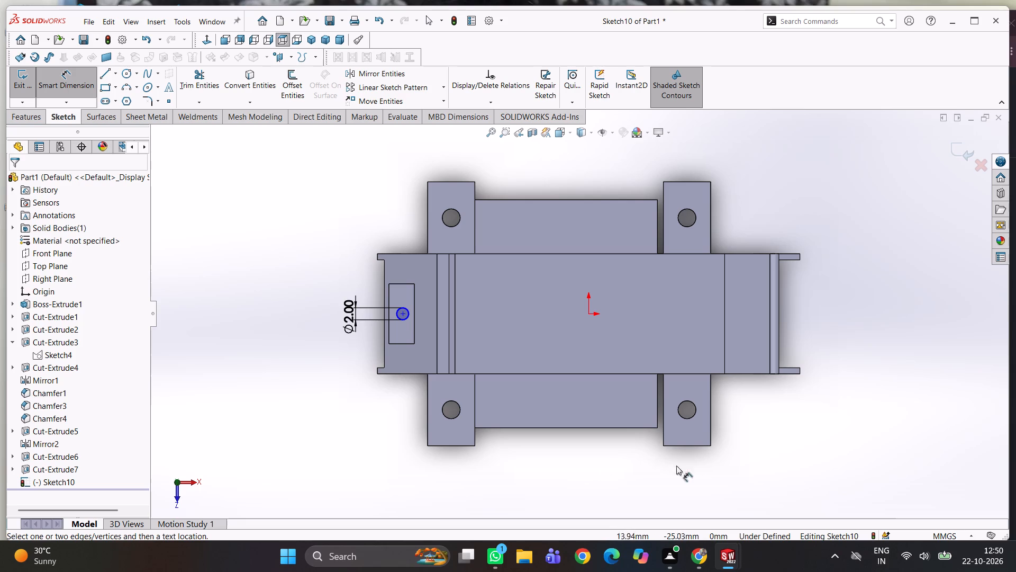
Extrude-cut the 2 mm pocket circle with the Through All end condition.
{"action": "scroll", "coordinate": [714, 463], "scroll_direction": "up", "scroll_amount": 1}
{"action": "scroll", "coordinate": [731, 447], "scroll_direction": "down", "scroll_amount": 1}
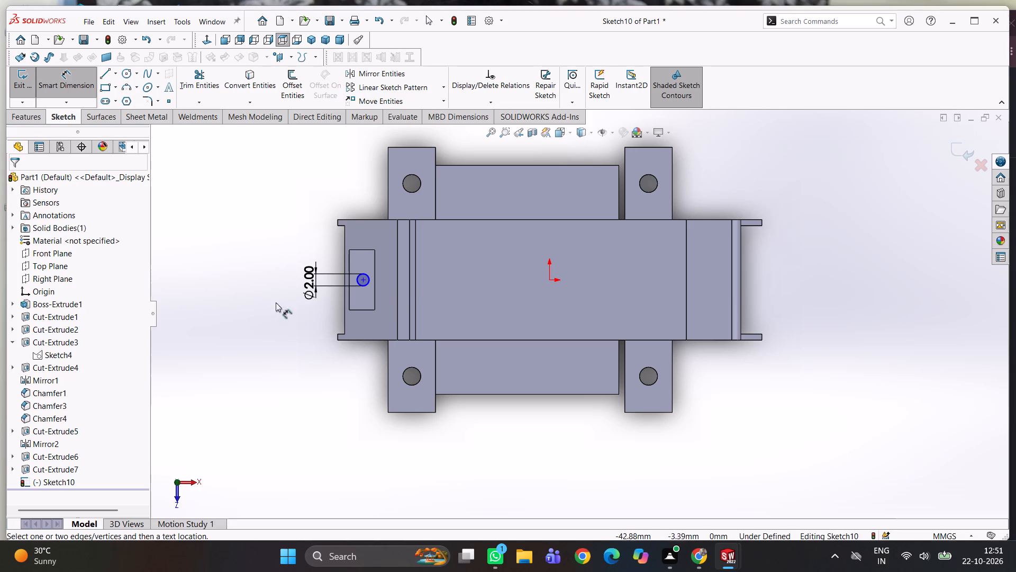
{"action": "left_click", "coordinate": [213, 326]}
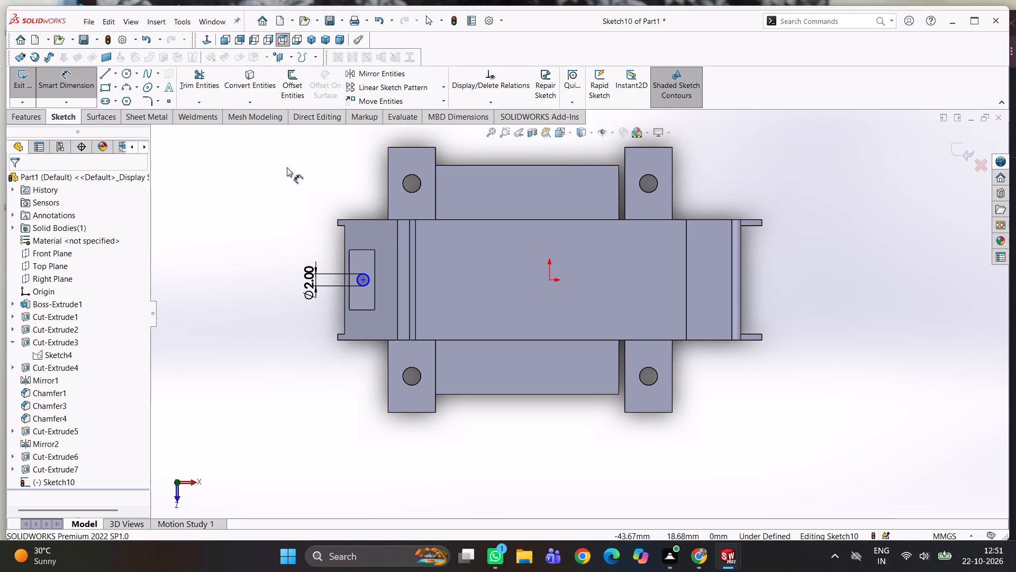
{"action": "left_click", "coordinate": [33, 123]}
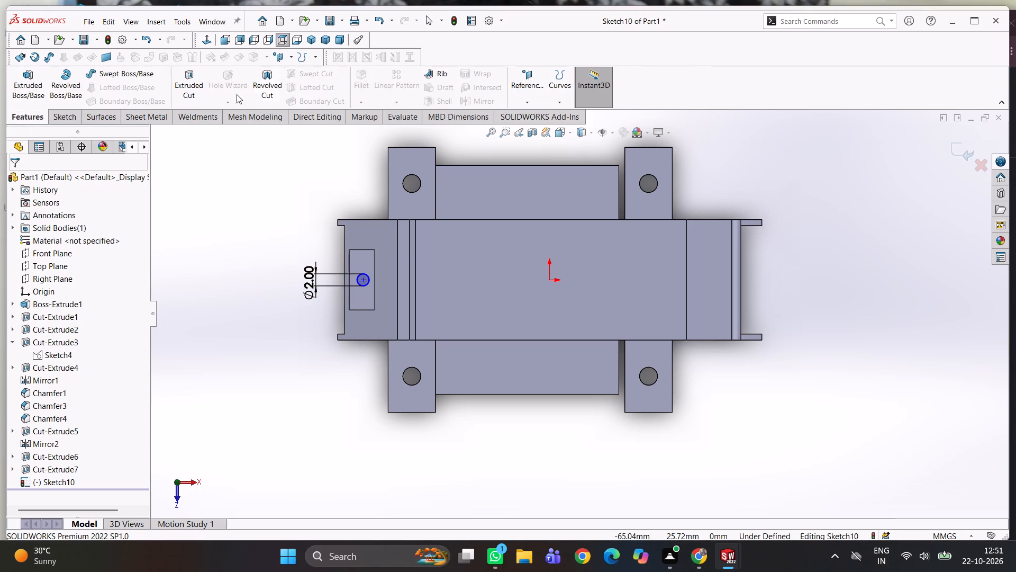
{"action": "left_click", "coordinate": [195, 90]}
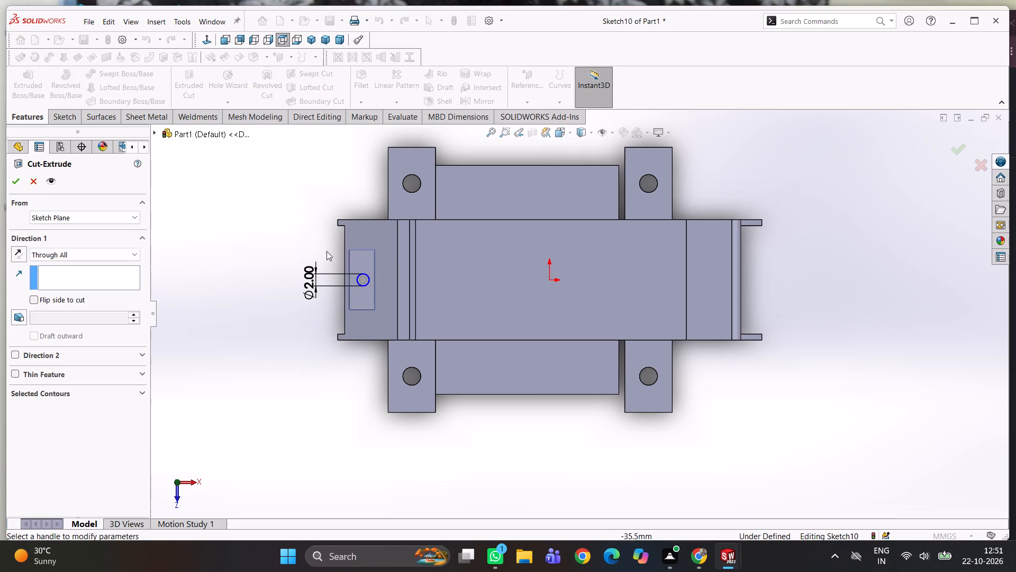
{"action": "middle_click_drag", "start_coordinate": [294, 242], "coordinate": [329, 276]}
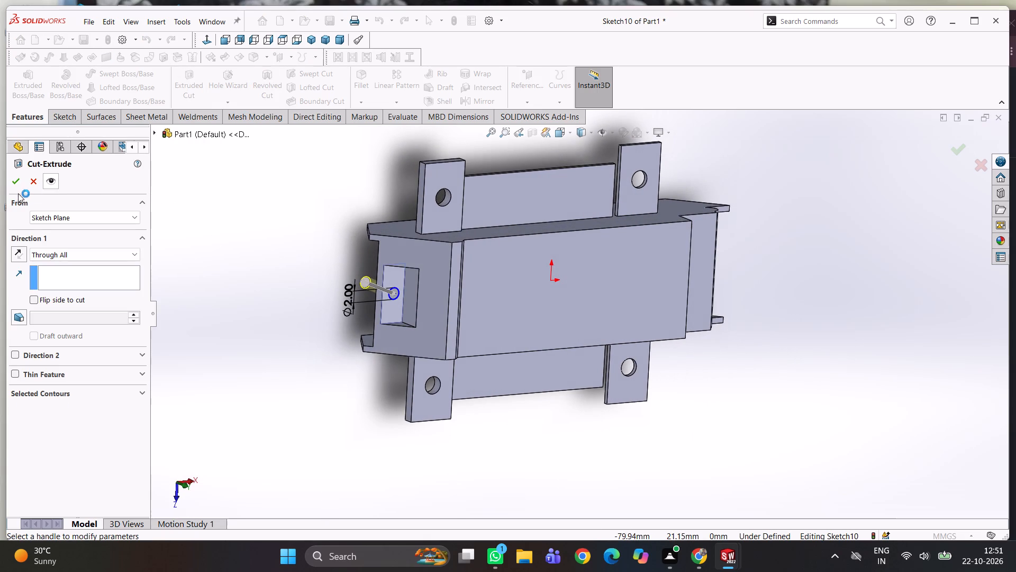
{"action": "left_click", "coordinate": [14, 183]}
{"action": "left_click", "coordinate": [243, 239]}
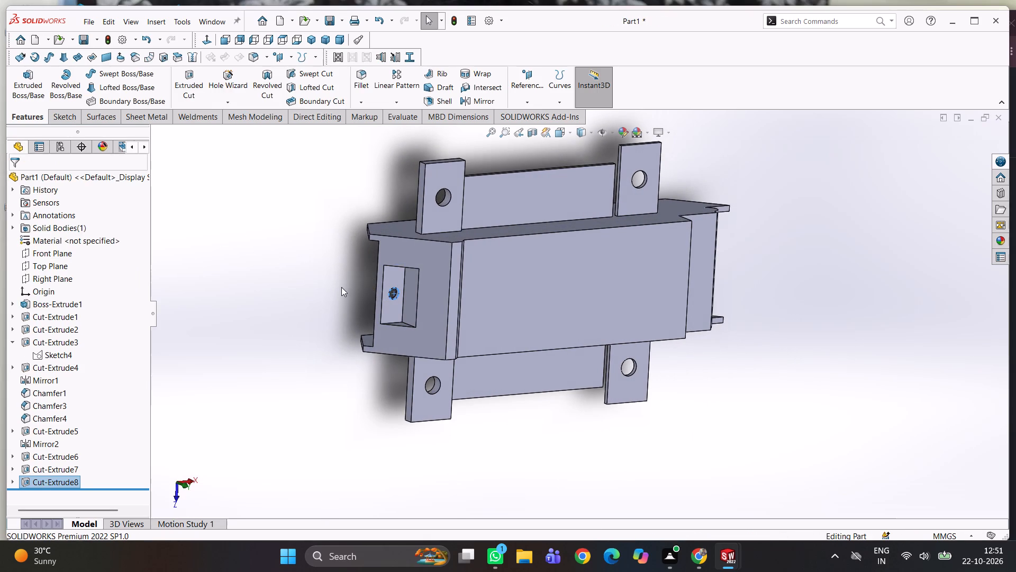
Start a Shell with the large underside face between the side flanges as the face to remove, and open its thickness for editing.
{"action": "middle_click_drag", "start_coordinate": [334, 287], "coordinate": [303, 288]}
{"action": "scroll", "coordinate": [443, 306], "scroll_direction": "up", "scroll_amount": 3}
{"action": "middle_click_drag", "start_coordinate": [590, 318], "coordinate": [507, 326]}
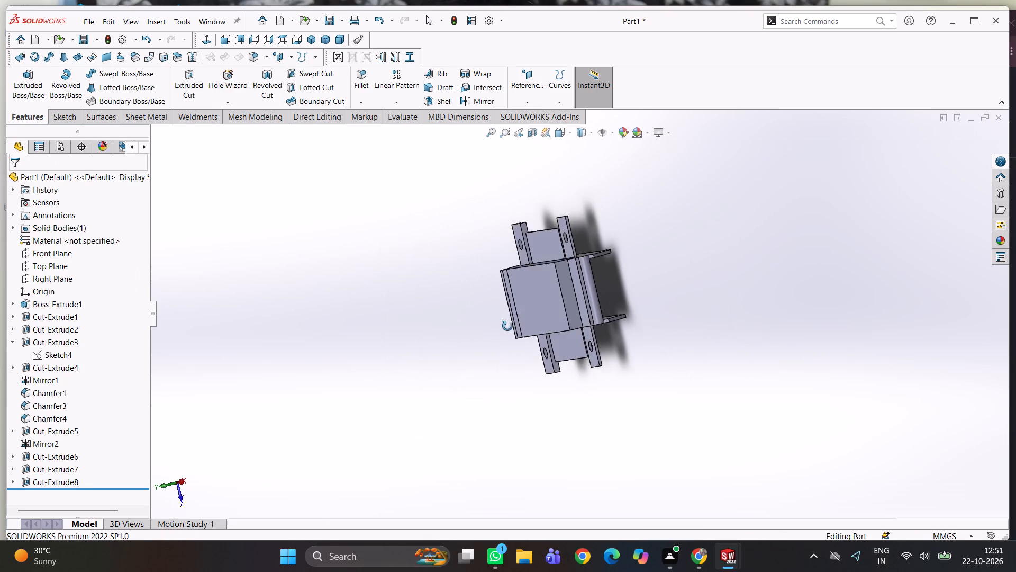
{"action": "middle_click_drag", "start_coordinate": [507, 326], "coordinate": [485, 342]}
{"action": "scroll", "coordinate": [608, 296], "scroll_direction": "down", "scroll_amount": 3}
{"action": "middle_click_drag", "start_coordinate": [623, 290], "coordinate": [584, 300]}
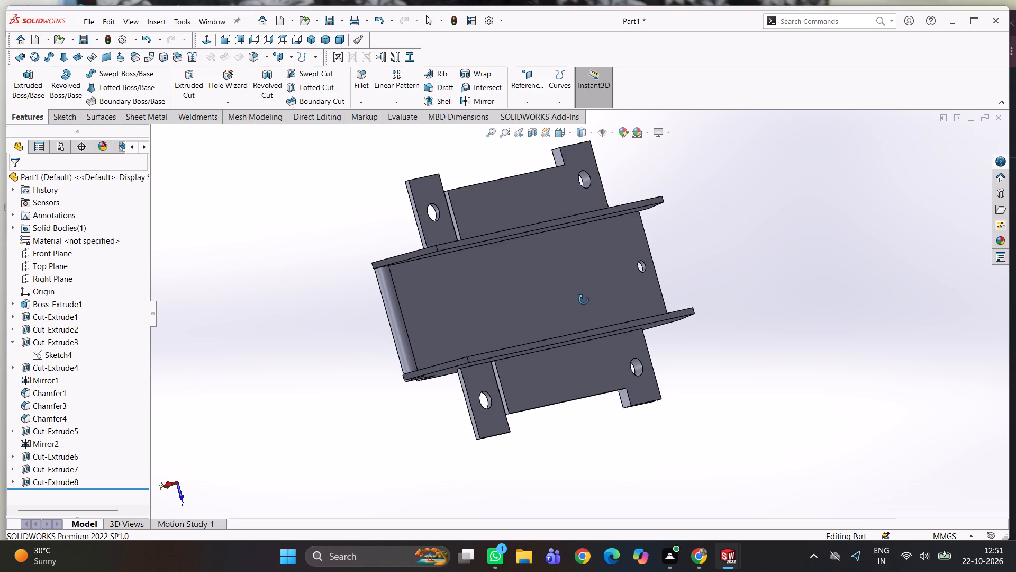
{"action": "middle_click_drag", "start_coordinate": [584, 300], "coordinate": [584, 300]}
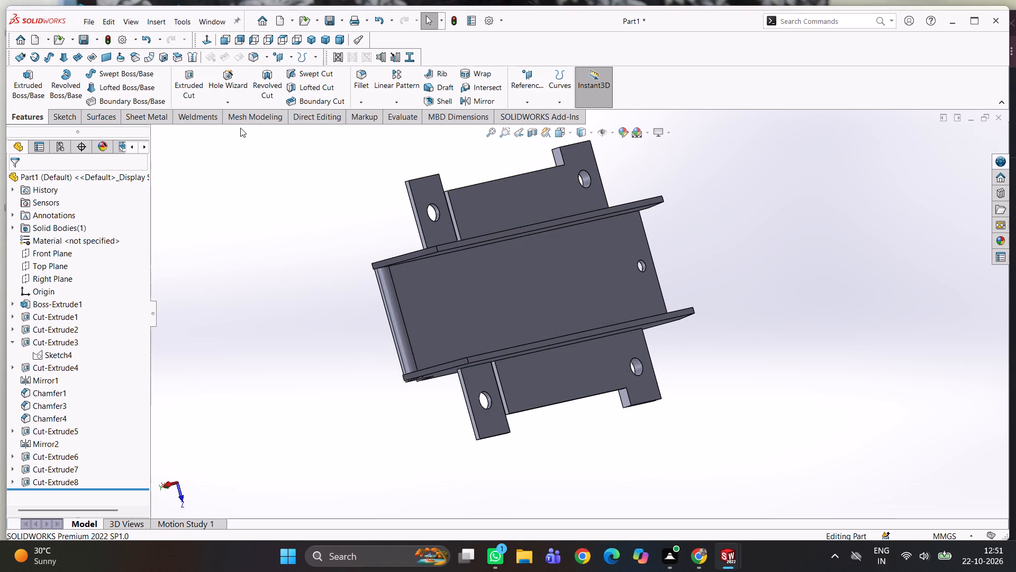
{"action": "left_click", "coordinate": [425, 102]}
{"action": "left_click", "coordinate": [514, 273]}
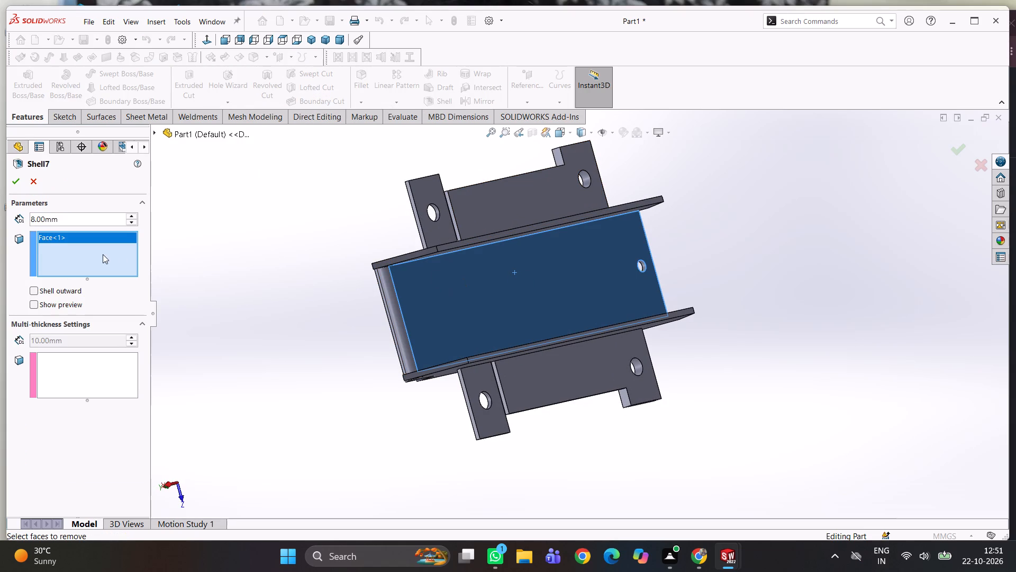
{"action": "left_click_drag", "start_coordinate": [80, 217], "coordinate": [19, 236]}
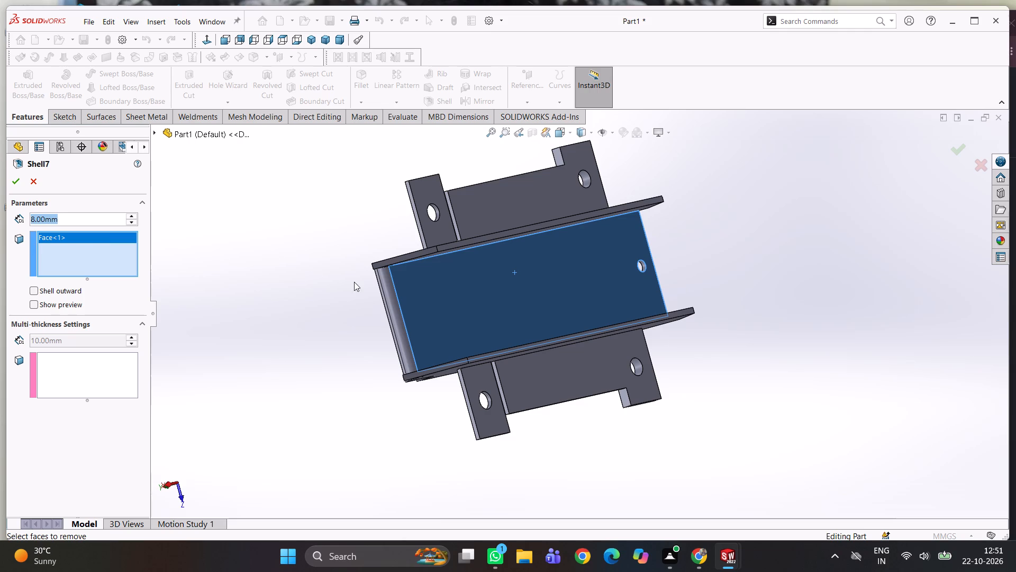
{"action": "scroll", "coordinate": [449, 248], "scroll_direction": "down", "scroll_amount": 3}
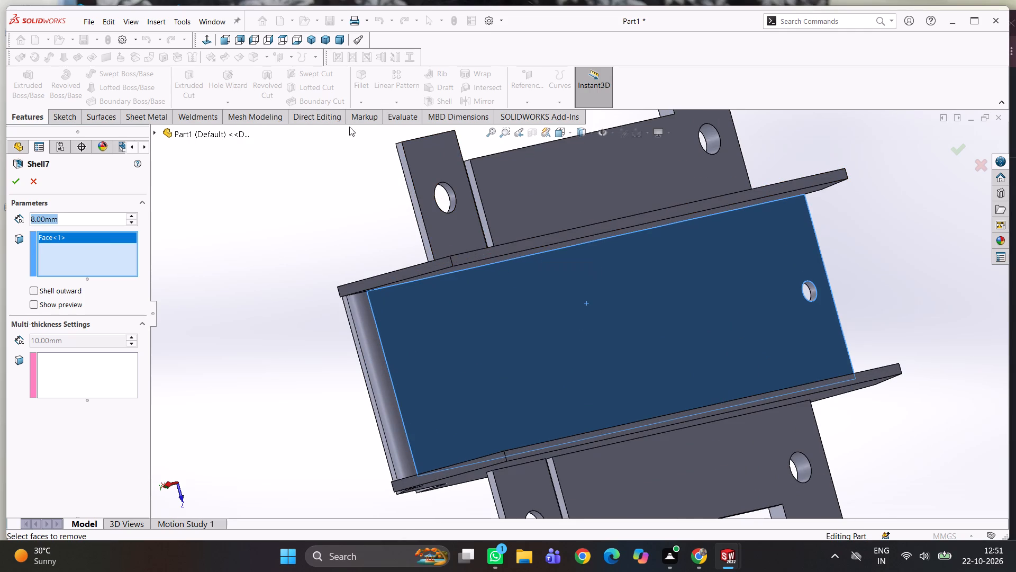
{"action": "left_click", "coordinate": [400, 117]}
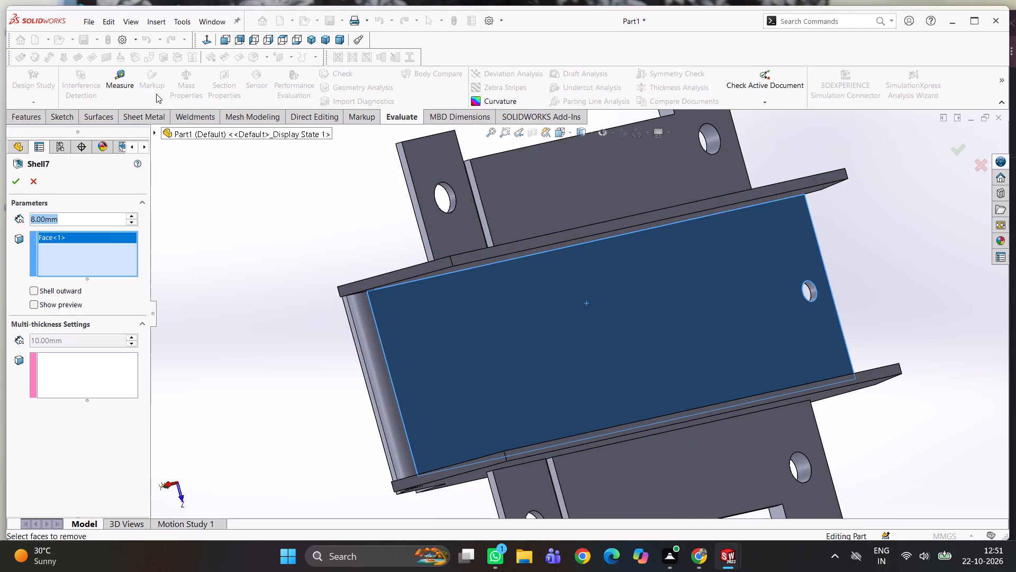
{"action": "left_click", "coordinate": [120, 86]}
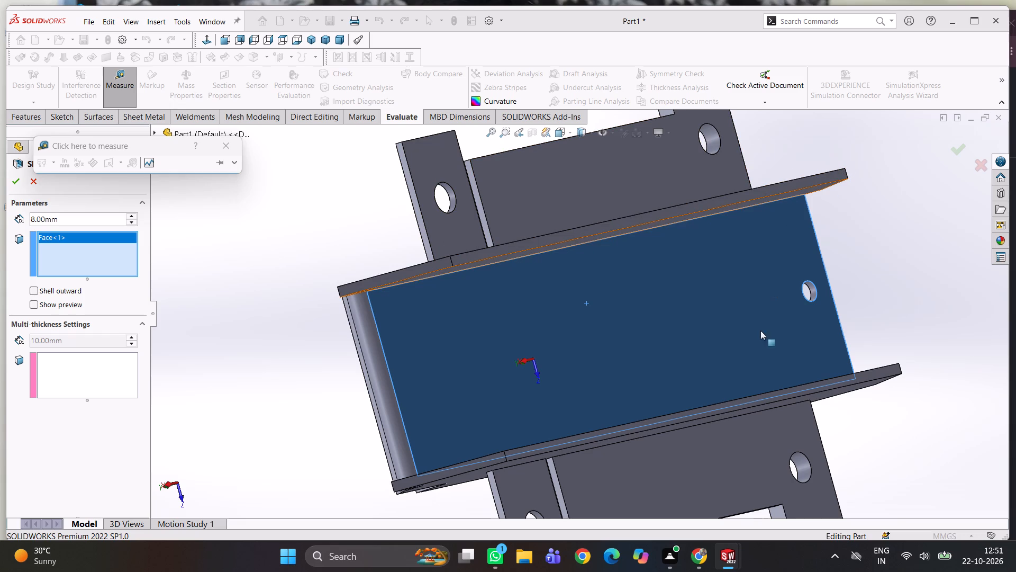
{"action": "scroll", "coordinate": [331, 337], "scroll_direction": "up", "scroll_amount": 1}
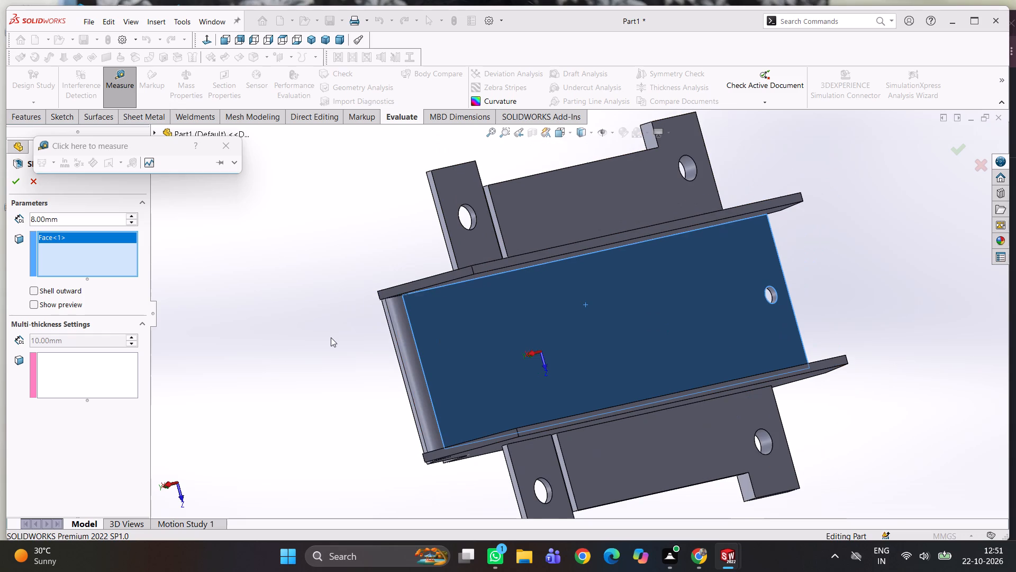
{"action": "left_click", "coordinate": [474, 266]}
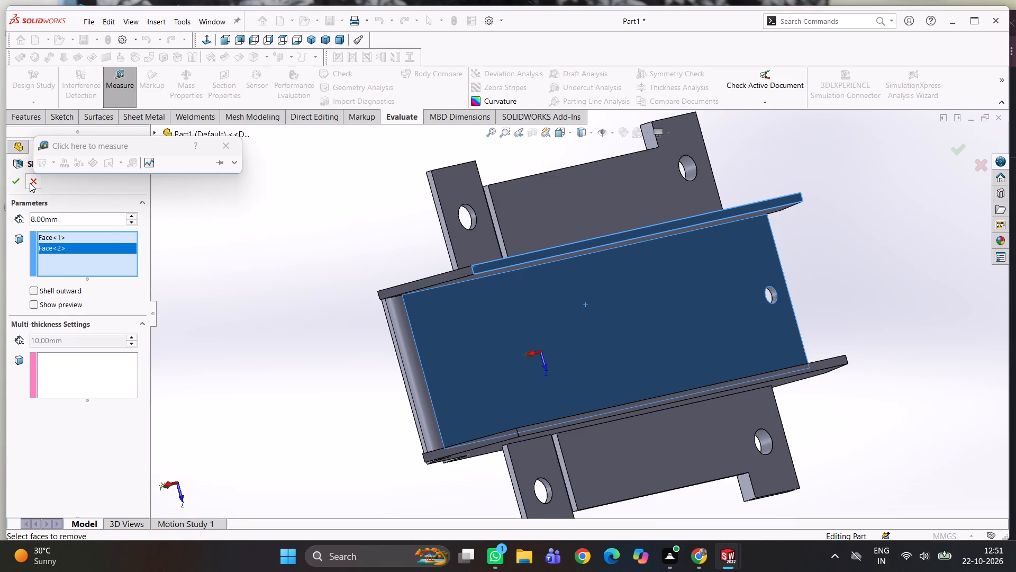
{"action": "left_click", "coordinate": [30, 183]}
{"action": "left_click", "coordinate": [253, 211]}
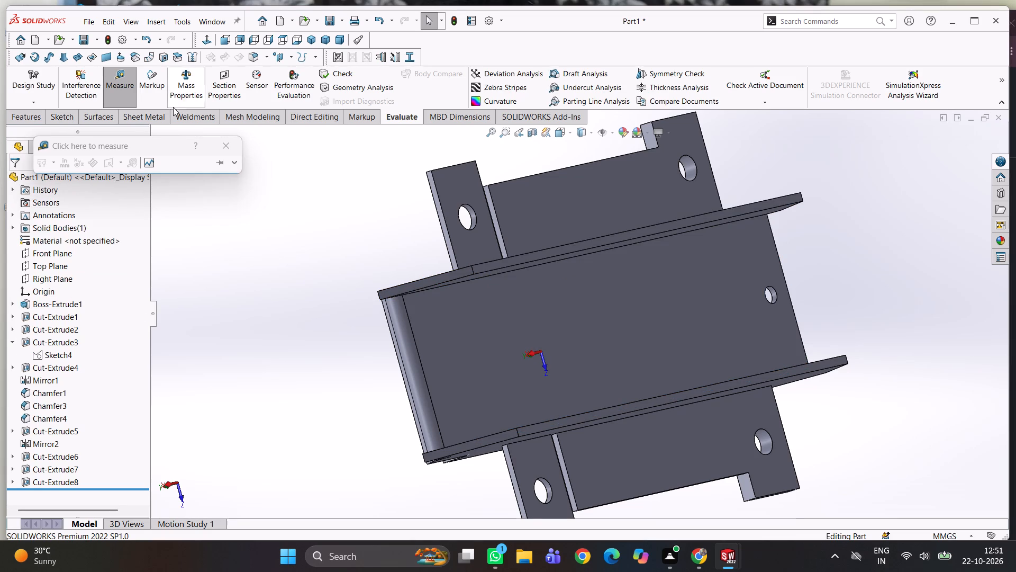
Measure the distance between the two long lower edges of one side flange to check its thickness.
{"action": "left_click", "coordinate": [516, 256]}
{"action": "left_click", "coordinate": [518, 264]}
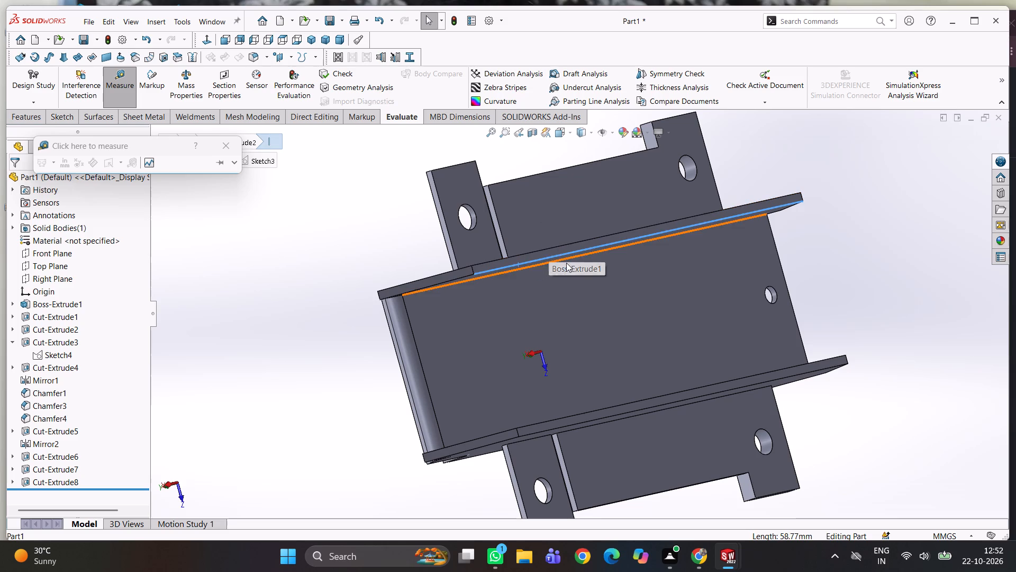
{"action": "left_click", "coordinate": [769, 199]}
{"action": "left_click", "coordinate": [126, 101]}
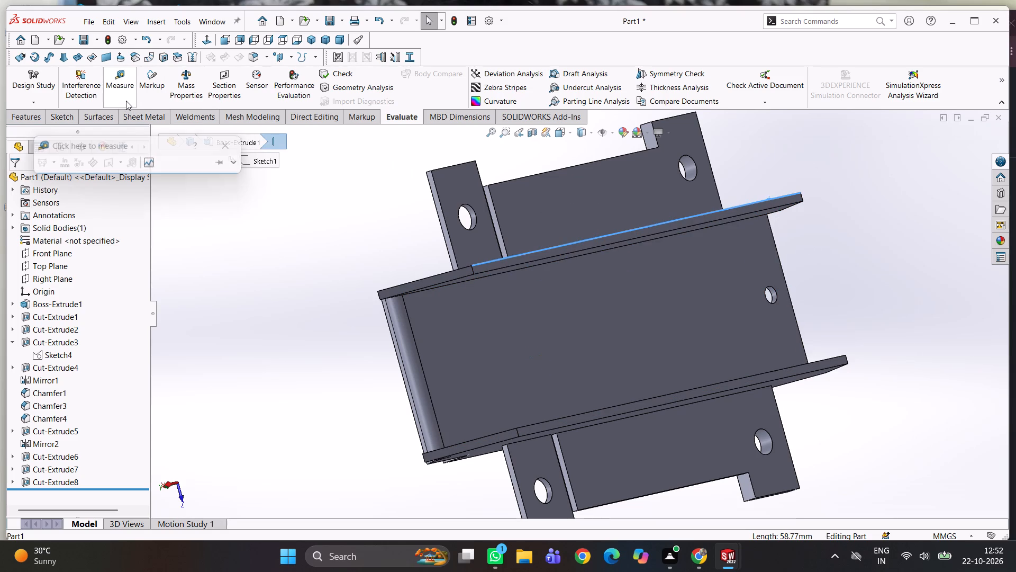
{"action": "left_click", "coordinate": [126, 101]}
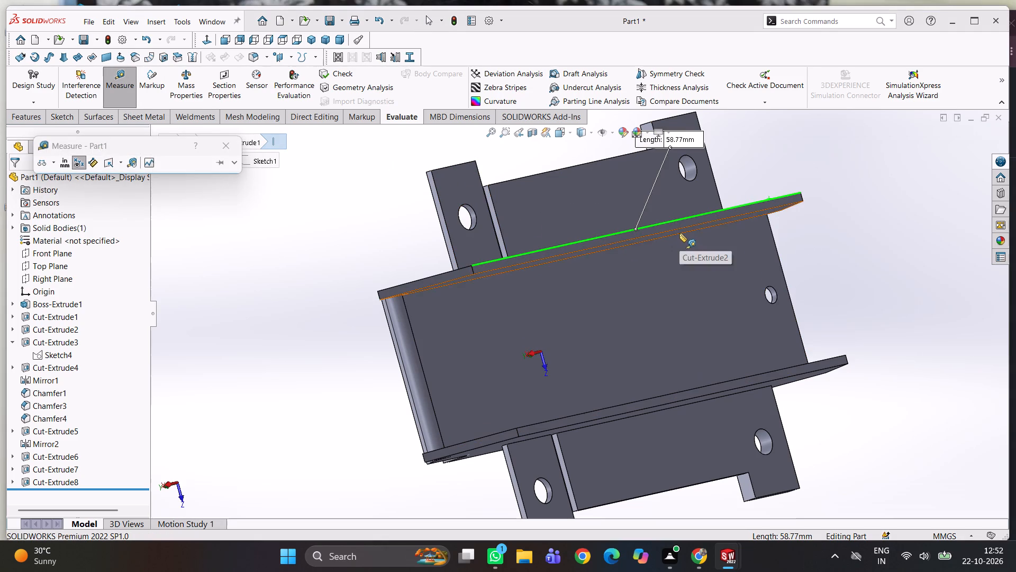
{"action": "left_click", "coordinate": [678, 227]}
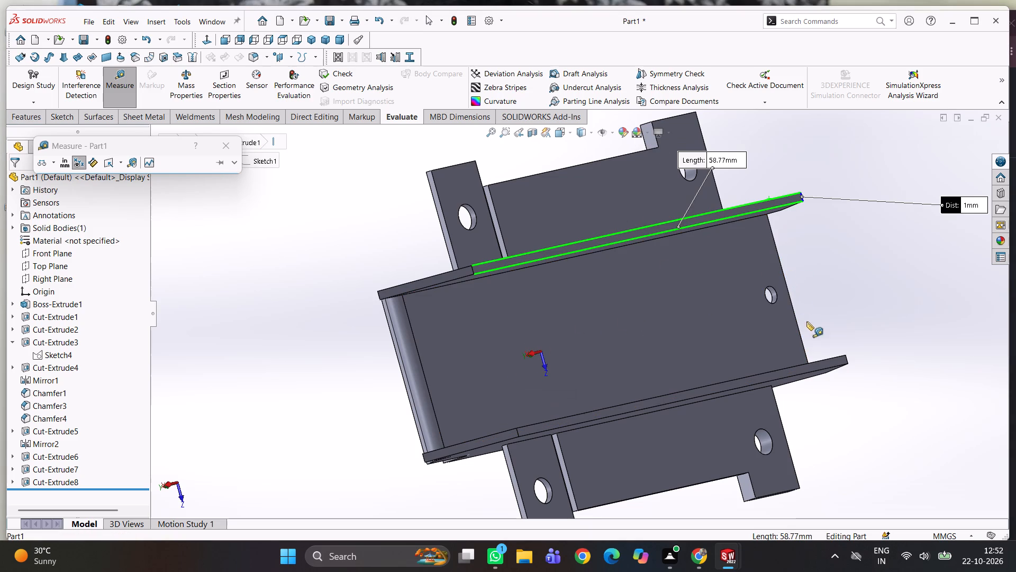
{"action": "left_click", "coordinate": [233, 140]}
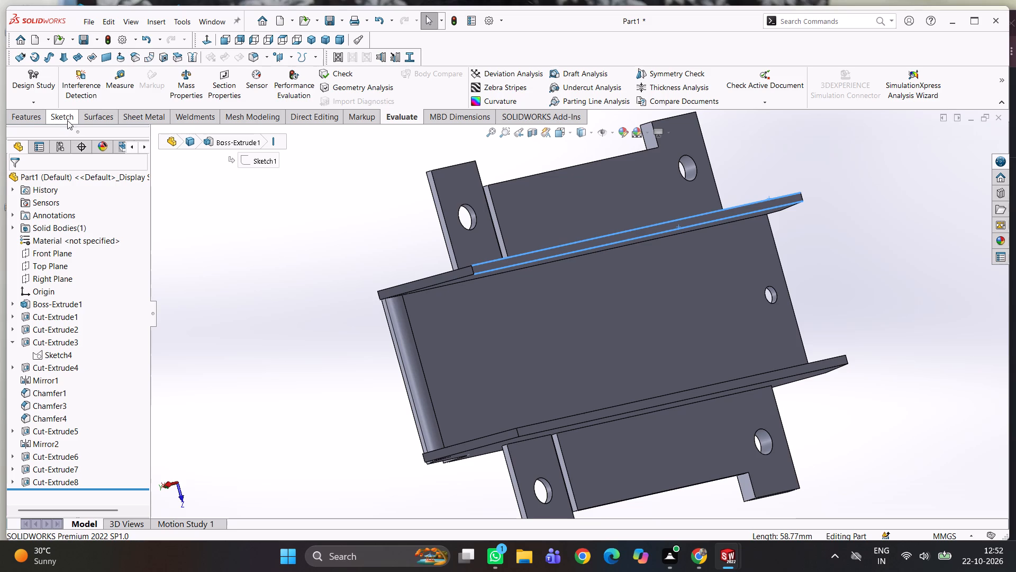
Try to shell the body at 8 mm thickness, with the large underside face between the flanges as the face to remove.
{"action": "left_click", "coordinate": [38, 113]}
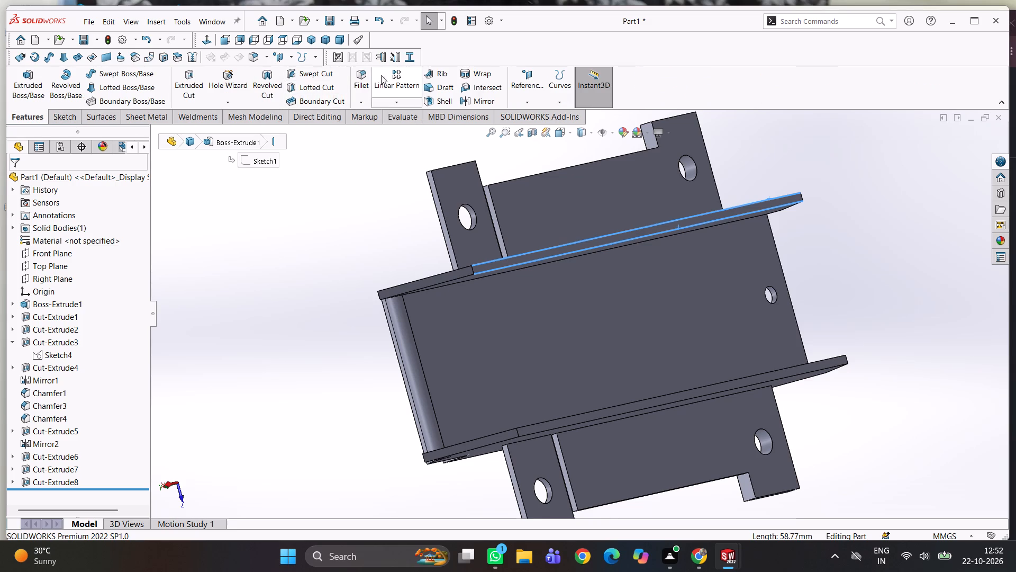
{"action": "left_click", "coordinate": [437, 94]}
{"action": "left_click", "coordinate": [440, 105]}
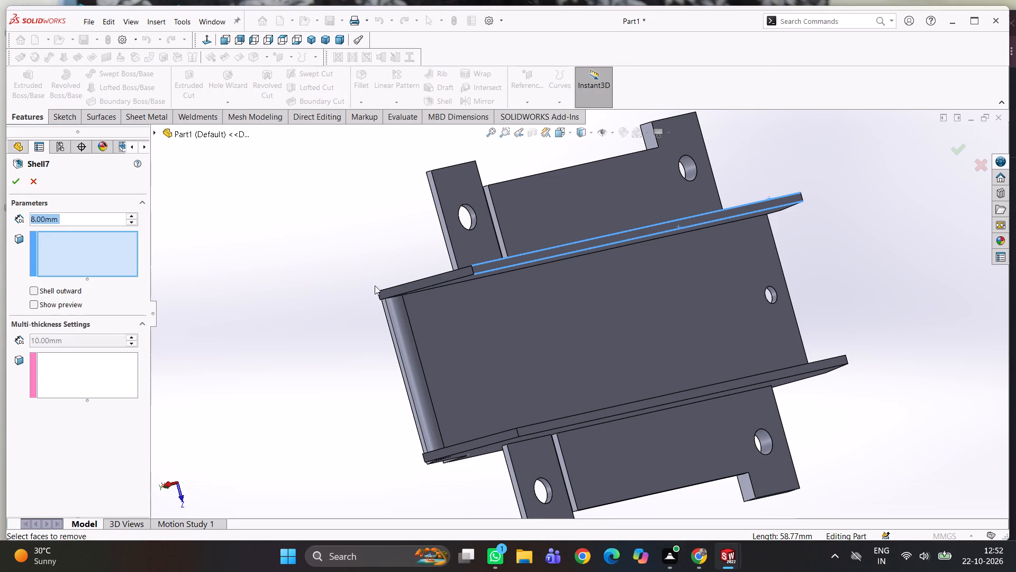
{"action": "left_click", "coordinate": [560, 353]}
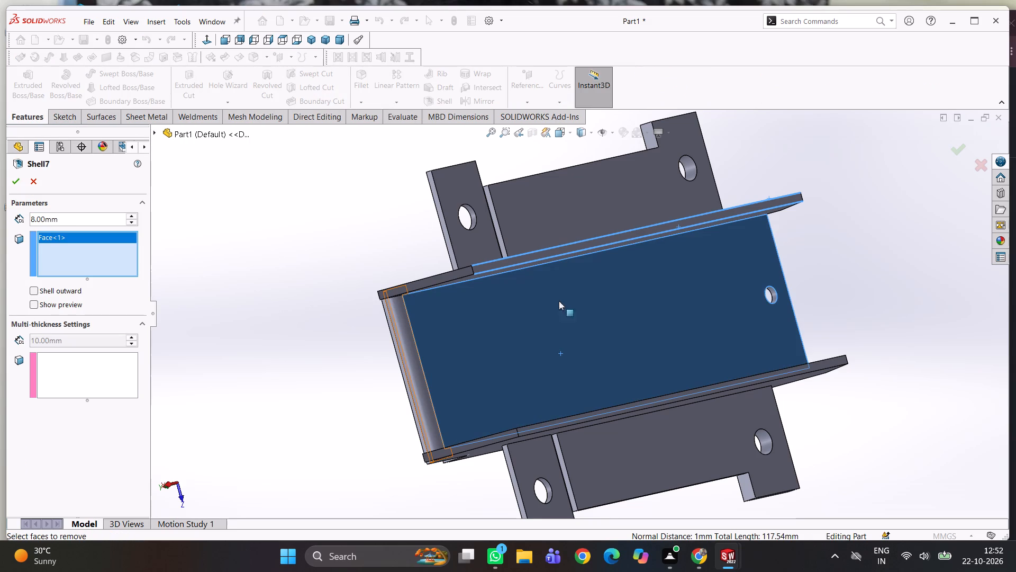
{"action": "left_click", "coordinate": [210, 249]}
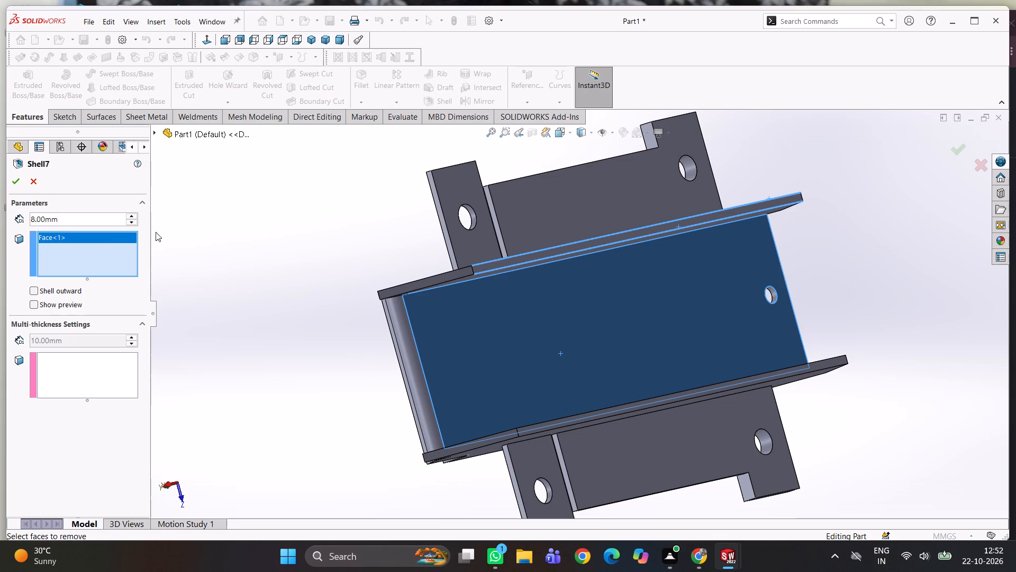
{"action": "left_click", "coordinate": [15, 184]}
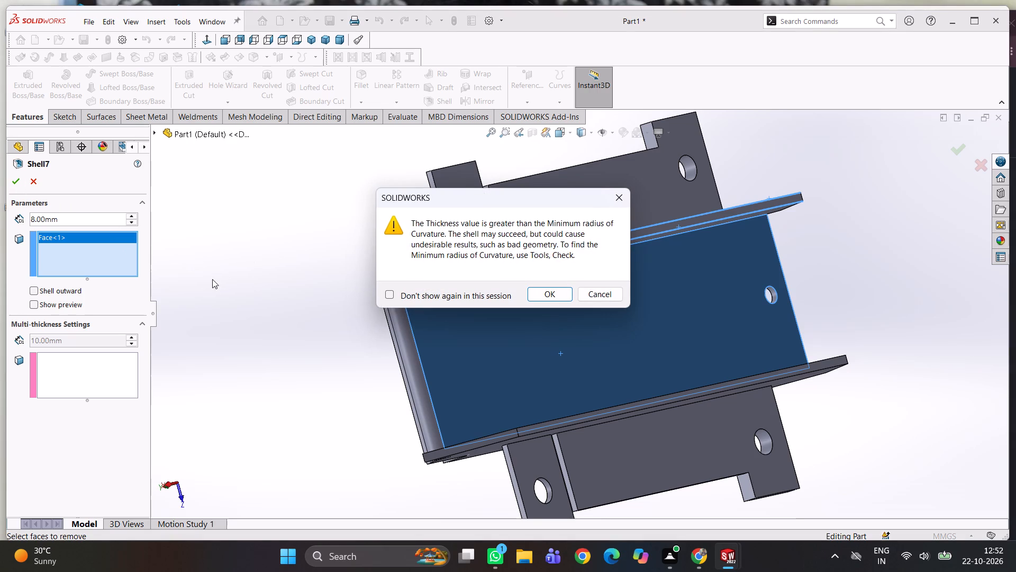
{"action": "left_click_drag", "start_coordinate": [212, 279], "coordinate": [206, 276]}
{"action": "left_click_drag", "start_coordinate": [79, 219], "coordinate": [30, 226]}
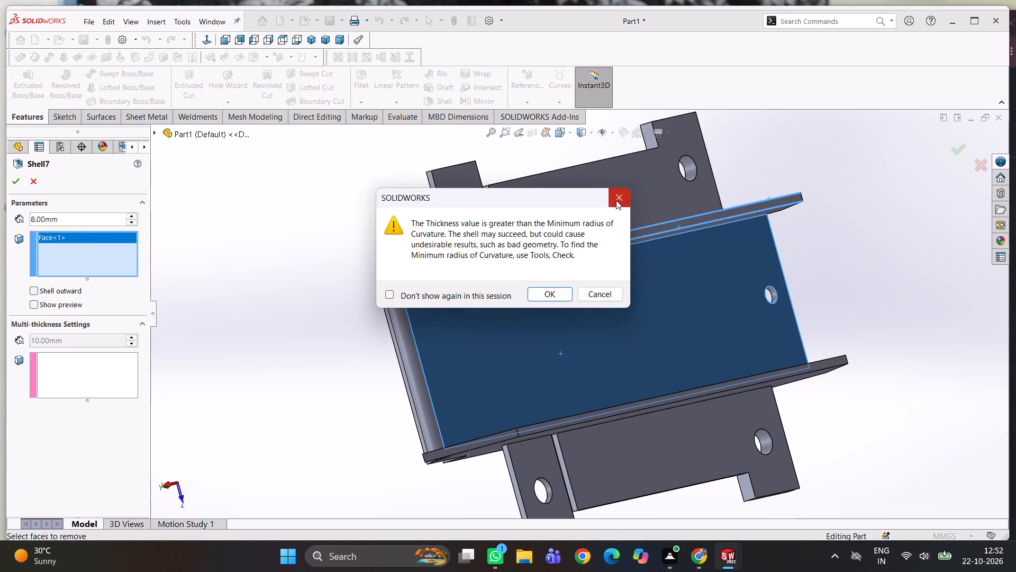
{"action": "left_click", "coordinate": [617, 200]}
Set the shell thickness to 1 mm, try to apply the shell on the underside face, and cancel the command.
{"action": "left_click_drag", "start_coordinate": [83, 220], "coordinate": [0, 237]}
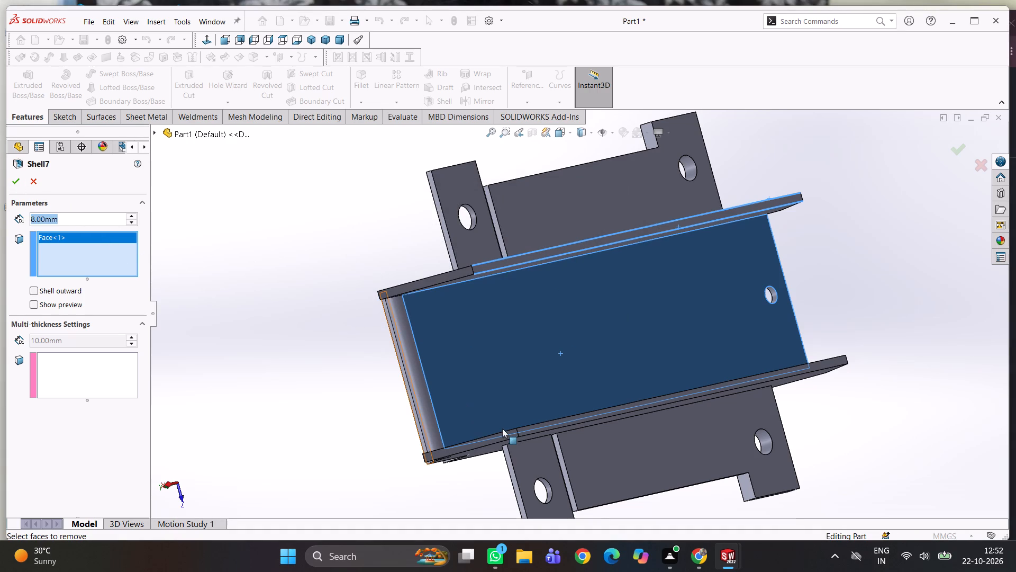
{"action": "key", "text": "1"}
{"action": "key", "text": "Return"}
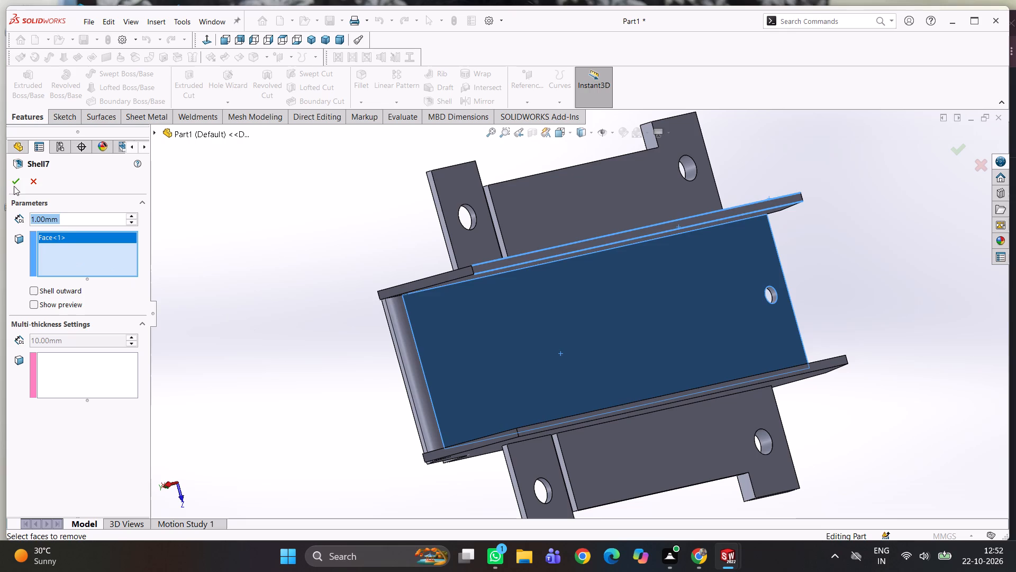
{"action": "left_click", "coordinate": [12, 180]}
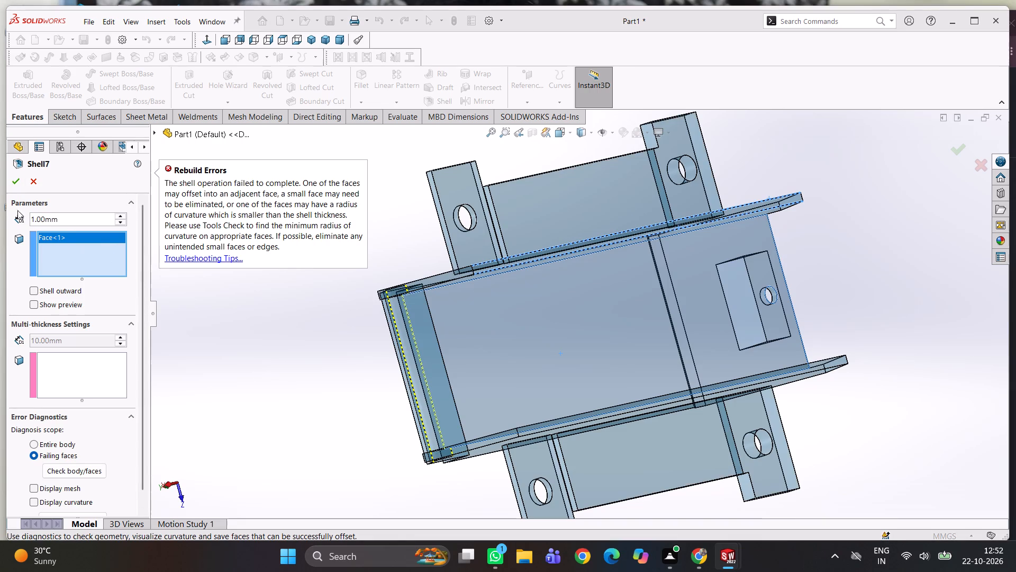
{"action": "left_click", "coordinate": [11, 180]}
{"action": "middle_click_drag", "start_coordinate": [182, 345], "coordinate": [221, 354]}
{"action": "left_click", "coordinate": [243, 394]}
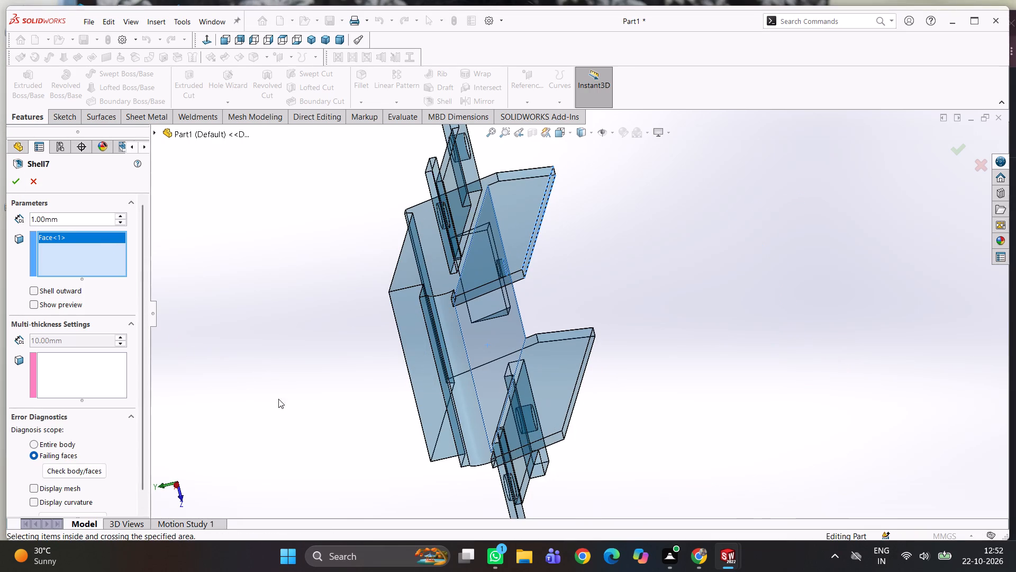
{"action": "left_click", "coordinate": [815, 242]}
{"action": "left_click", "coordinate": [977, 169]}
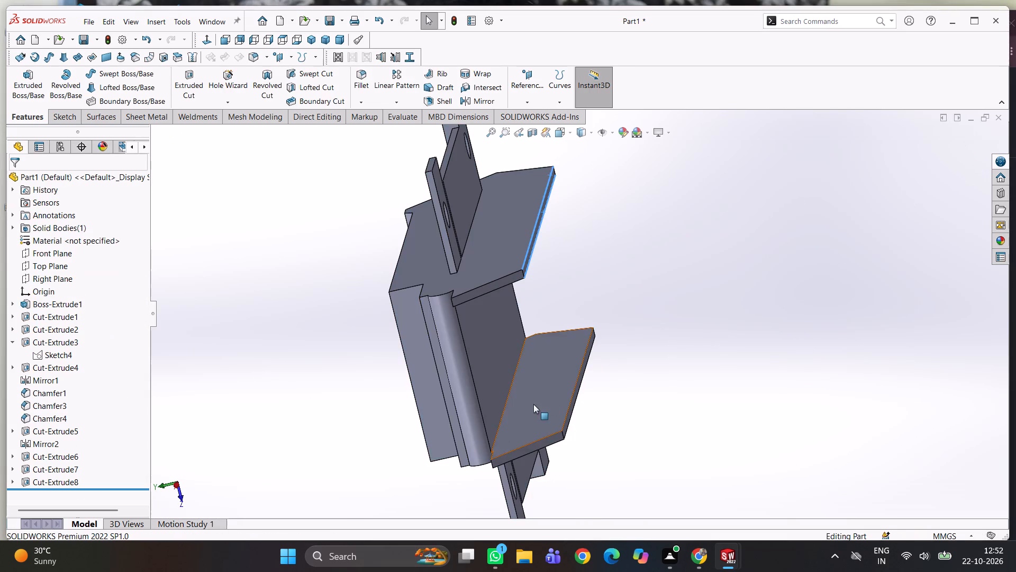
Examine the body from several angles, including its underside channel, end pocket, side flanges and crosspiece arms.
{"action": "middle_click_drag", "start_coordinate": [645, 301], "coordinate": [686, 264]}
{"action": "scroll", "coordinate": [645, 330], "scroll_direction": "up", "scroll_amount": 2}
{"action": "middle_click_drag", "start_coordinate": [730, 306], "coordinate": [656, 366]}
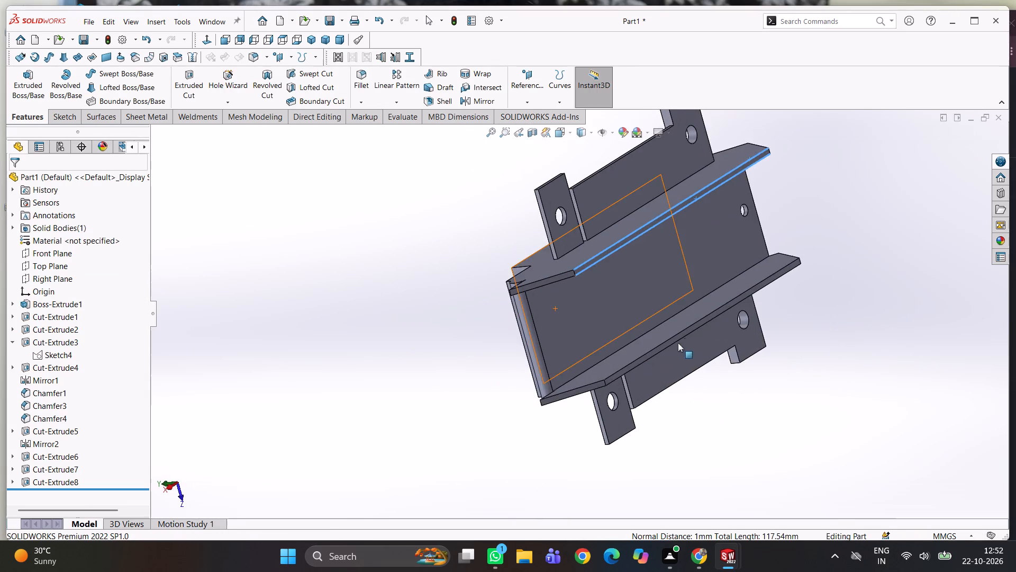
{"action": "scroll", "coordinate": [696, 317], "scroll_direction": "up", "scroll_amount": 2}
{"action": "left_click", "coordinate": [781, 237]}
{"action": "middle_click_drag", "start_coordinate": [793, 279], "coordinate": [751, 365]}
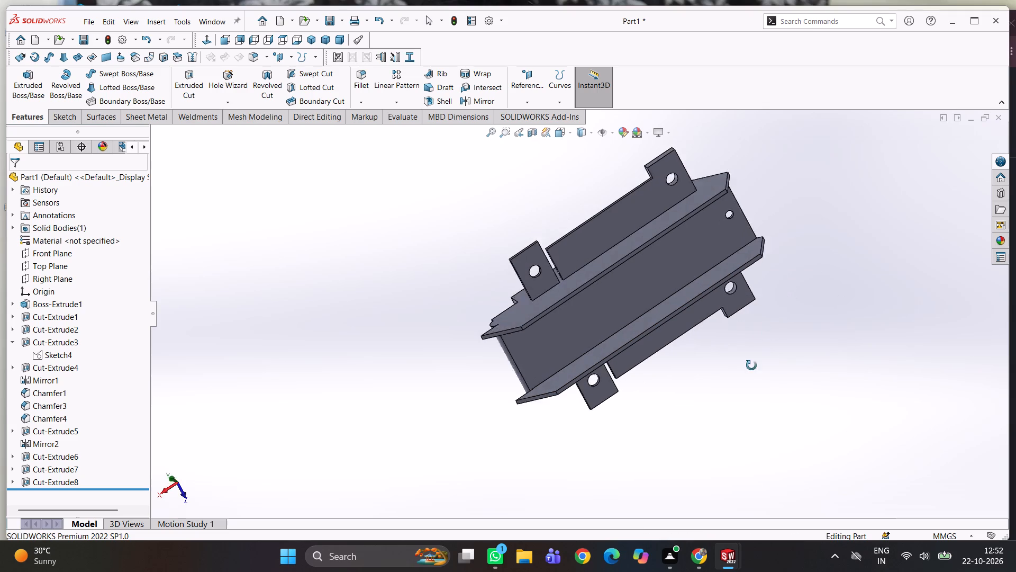
{"action": "middle_click_drag", "start_coordinate": [751, 365], "coordinate": [742, 387]}
{"action": "middle_click_drag", "start_coordinate": [808, 218], "coordinate": [746, 391]}
{"action": "scroll", "coordinate": [761, 314], "scroll_direction": "down", "scroll_amount": 2}
{"action": "middle_click_drag", "start_coordinate": [757, 315], "coordinate": [667, 355]}
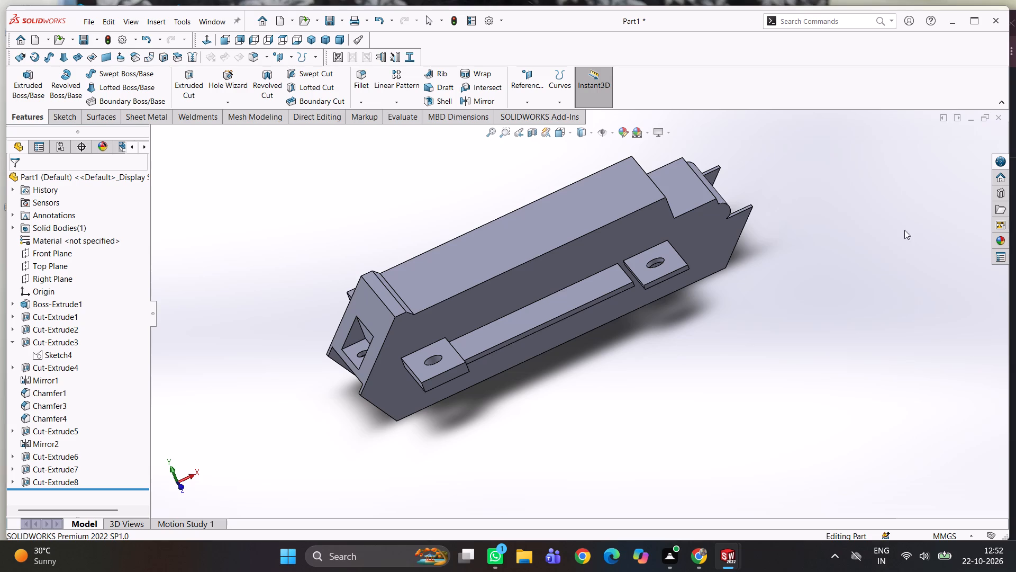
{"action": "scroll", "coordinate": [476, 163], "scroll_direction": "up", "scroll_amount": 1}
{"action": "middle_click_drag", "start_coordinate": [469, 177], "coordinate": [459, 217]}
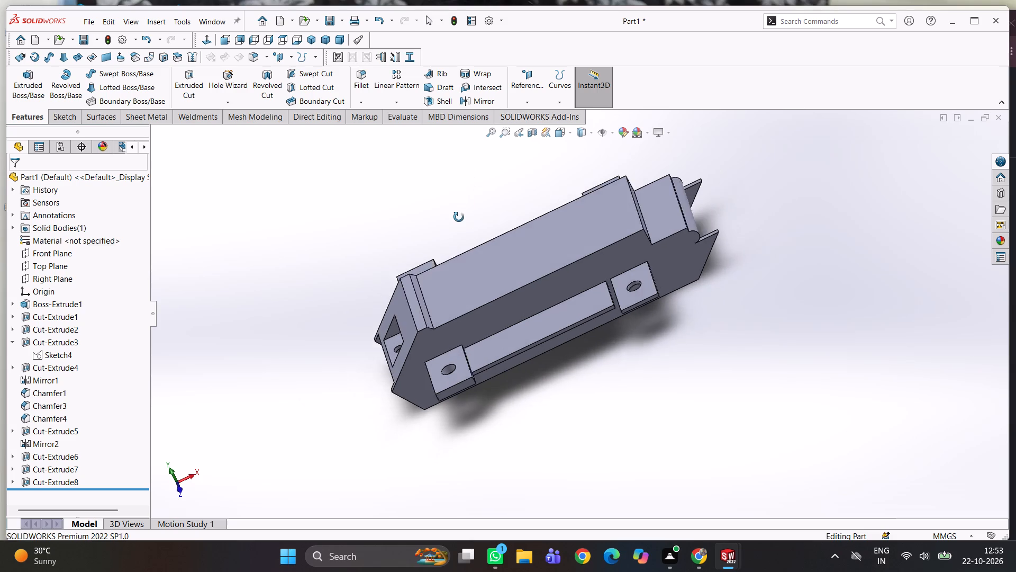
{"action": "middle_click_drag", "start_coordinate": [459, 217], "coordinate": [455, 228]}
{"action": "scroll", "coordinate": [693, 360], "scroll_direction": "down", "scroll_amount": 1}
{"action": "middle_click_drag", "start_coordinate": [681, 354], "coordinate": [628, 352]}
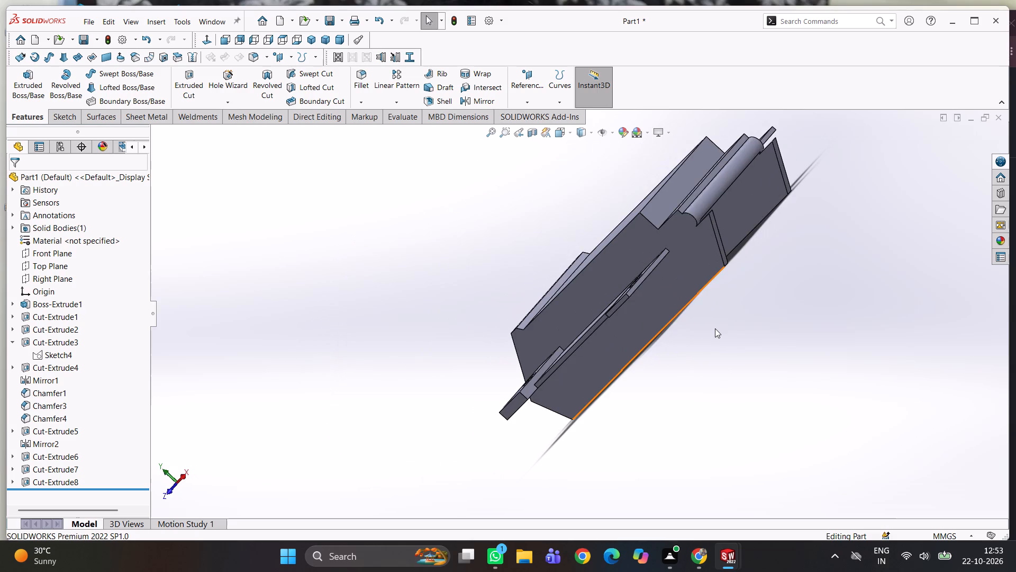
{"action": "middle_click_drag", "start_coordinate": [715, 328], "coordinate": [789, 248]}
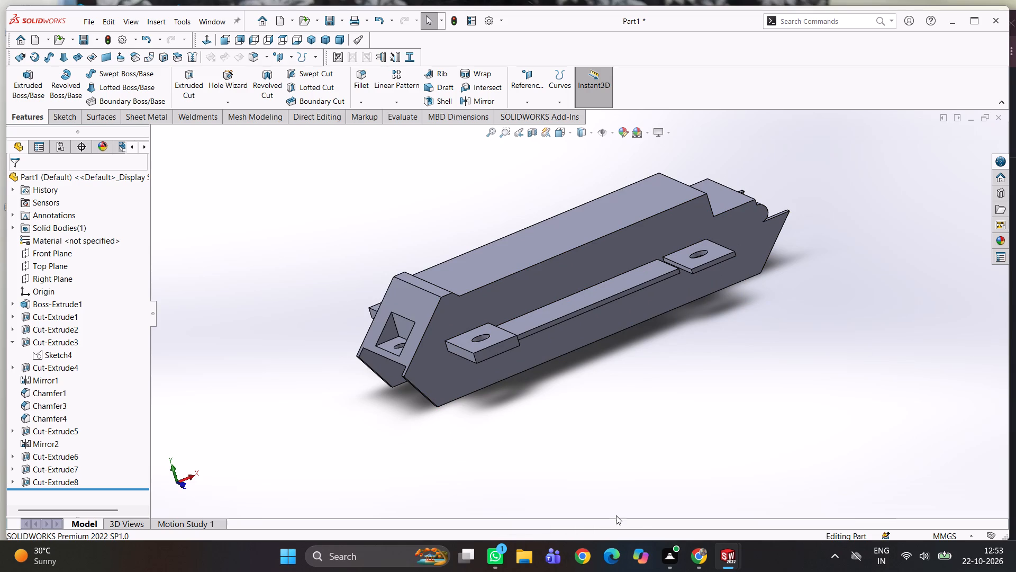
{"action": "middle_click_drag", "start_coordinate": [637, 404], "coordinate": [603, 339]}
{"action": "left_click_drag", "start_coordinate": [634, 400], "coordinate": [603, 339]}
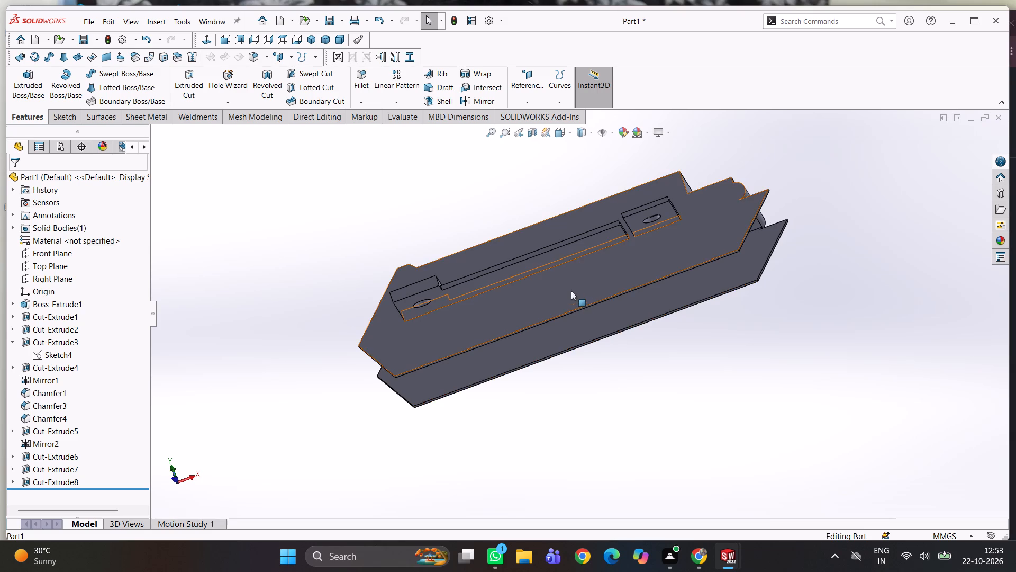
Start a new sketch on the body's large outer side face that contains the long slotted recesses.
{"action": "middle_click_drag", "start_coordinate": [571, 297], "coordinate": [576, 341]}
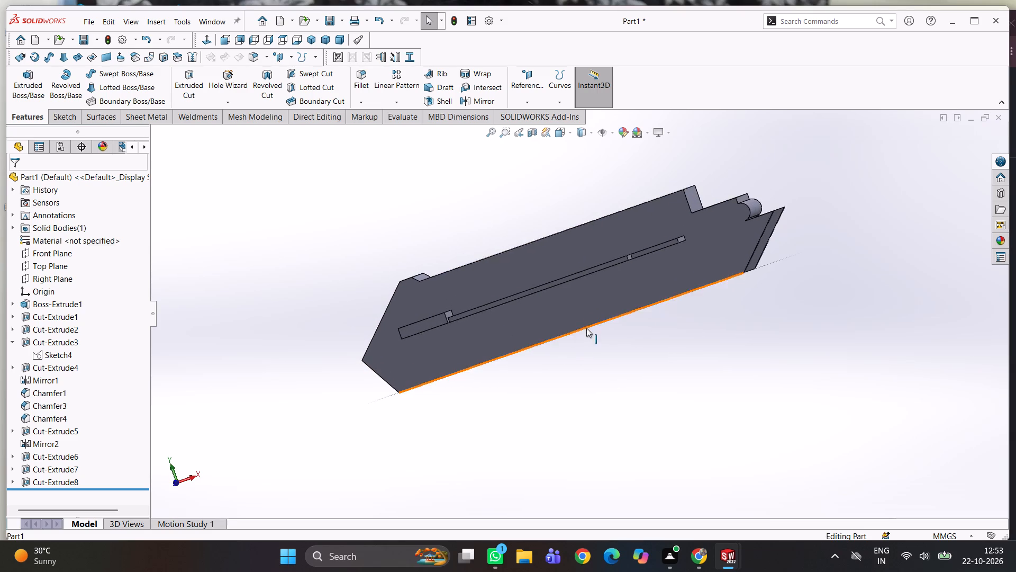
{"action": "scroll", "coordinate": [584, 324], "scroll_direction": "down", "scroll_amount": 1}
{"action": "middle_click_drag", "start_coordinate": [582, 323], "coordinate": [592, 294]}
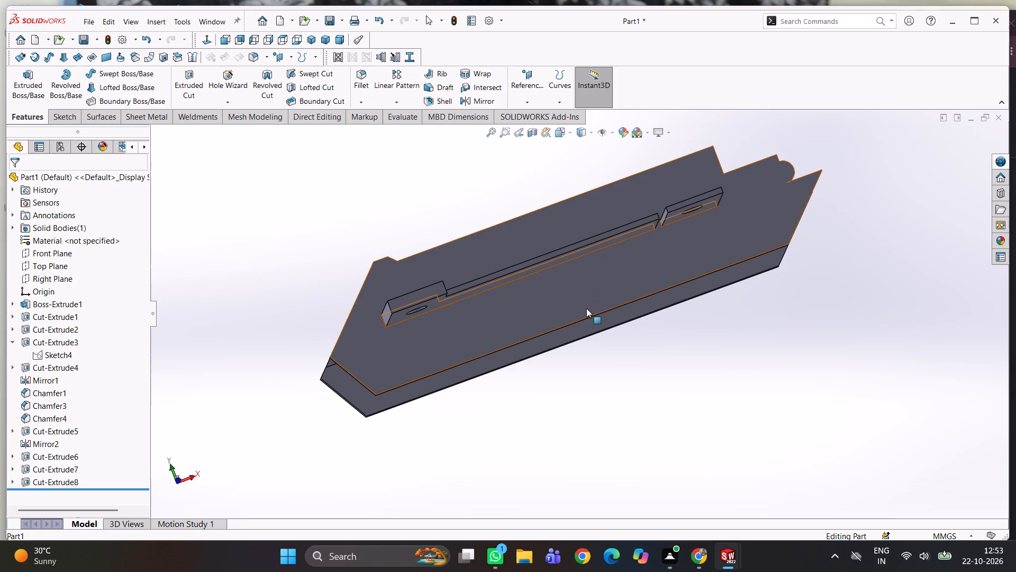
{"action": "scroll", "coordinate": [571, 312], "scroll_direction": "down", "scroll_amount": 2}
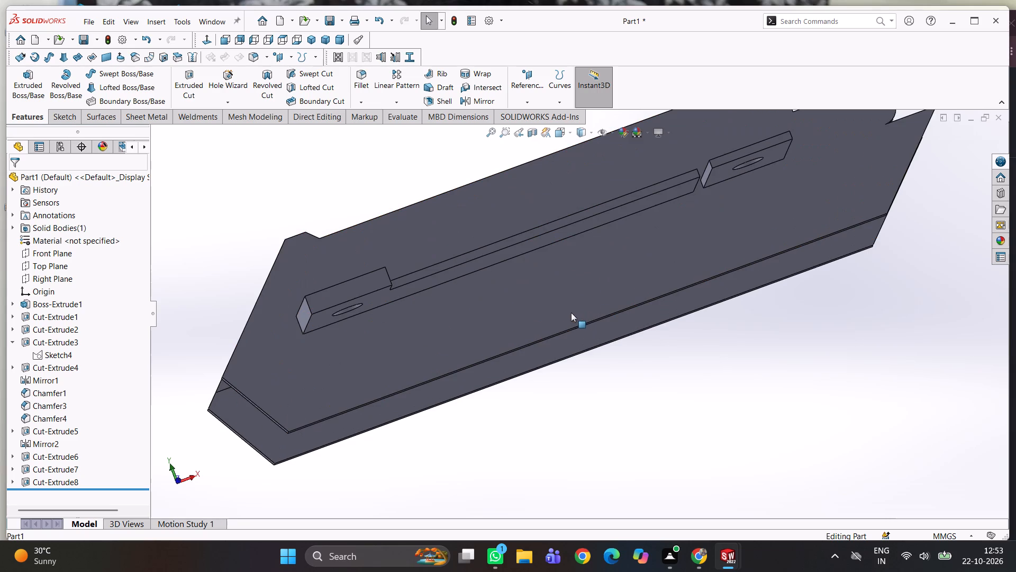
{"action": "middle_click_drag", "start_coordinate": [568, 312], "coordinate": [570, 343]}
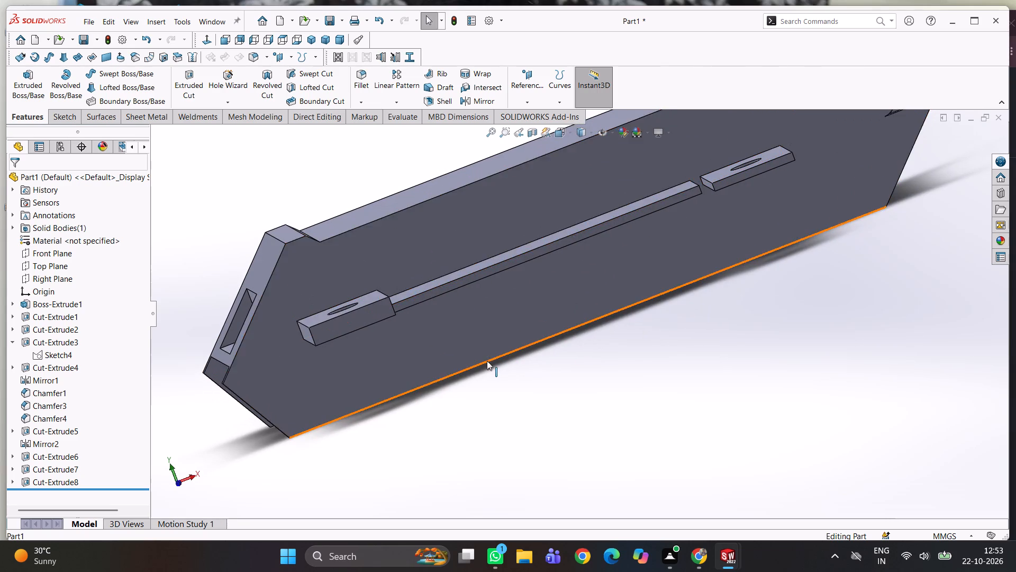
{"action": "left_click", "coordinate": [504, 337]}
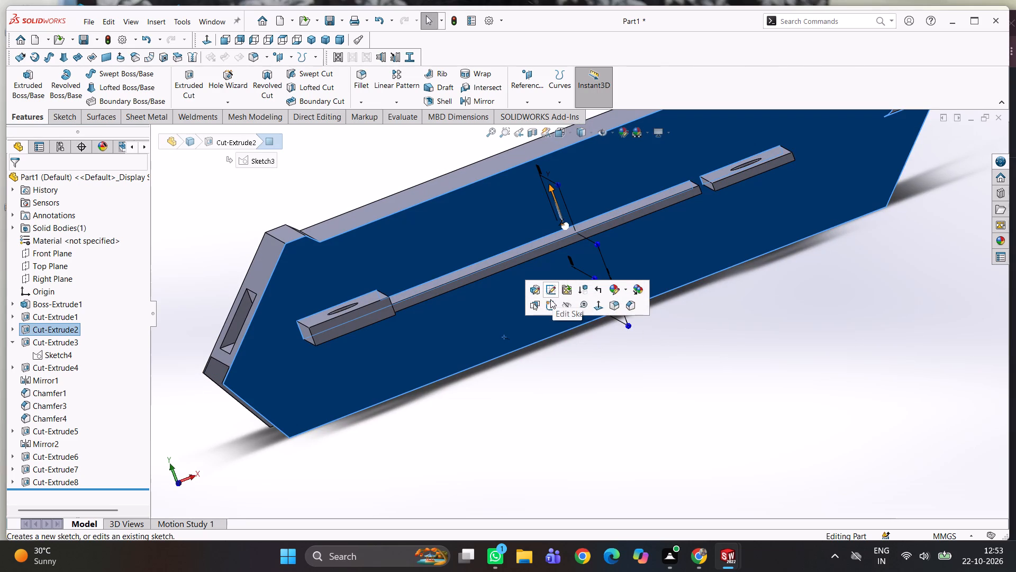
{"action": "left_click", "coordinate": [551, 305]}
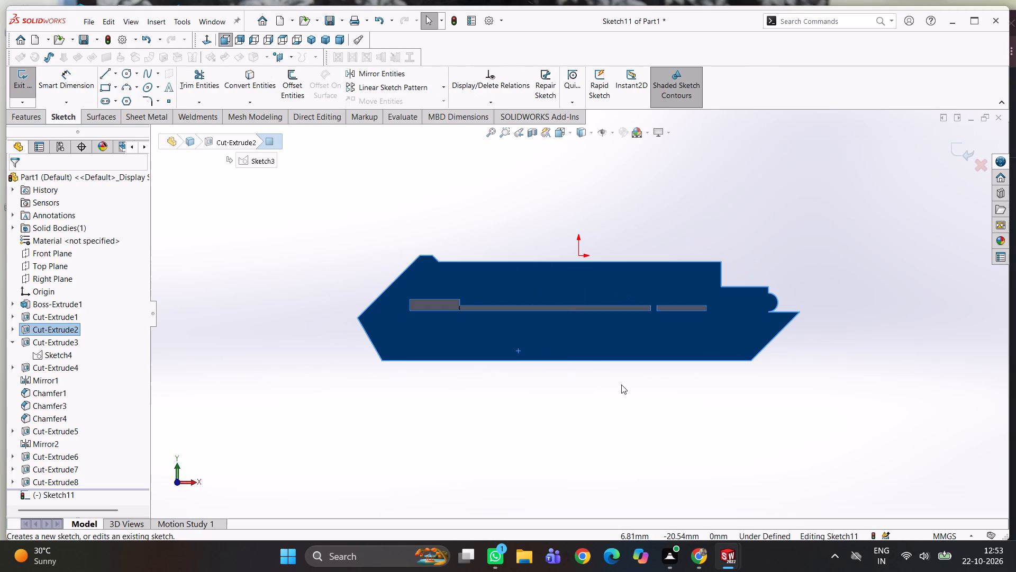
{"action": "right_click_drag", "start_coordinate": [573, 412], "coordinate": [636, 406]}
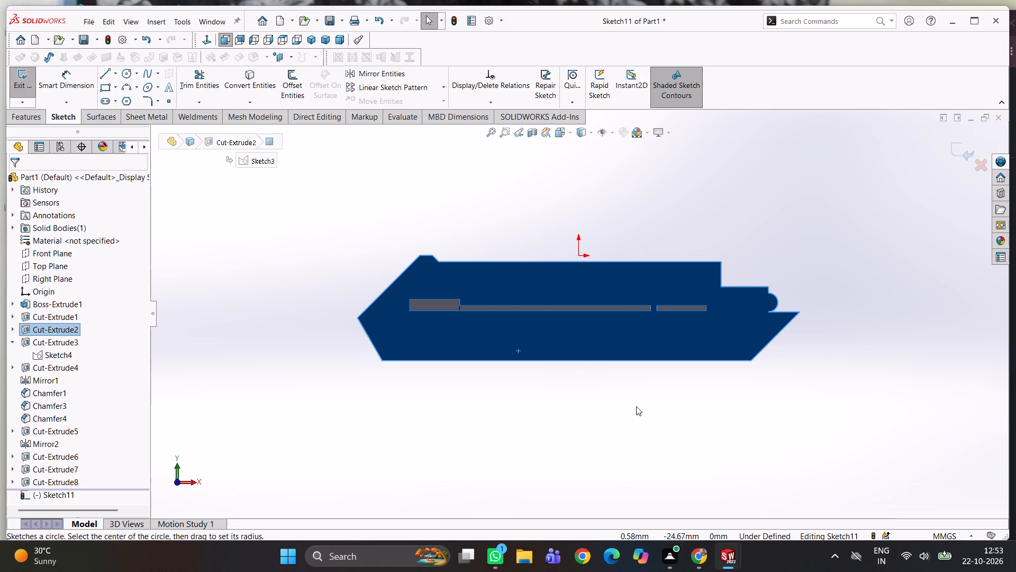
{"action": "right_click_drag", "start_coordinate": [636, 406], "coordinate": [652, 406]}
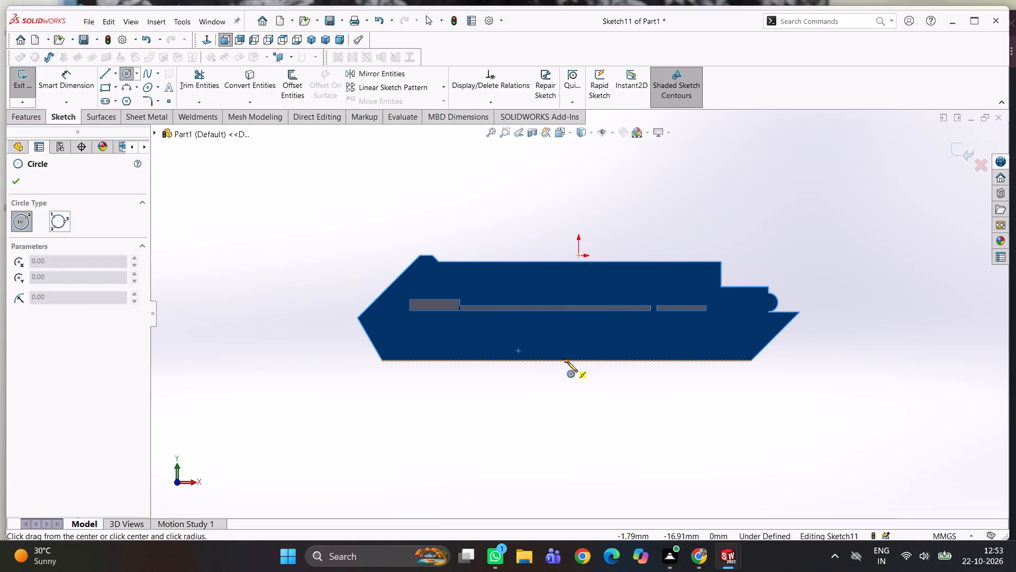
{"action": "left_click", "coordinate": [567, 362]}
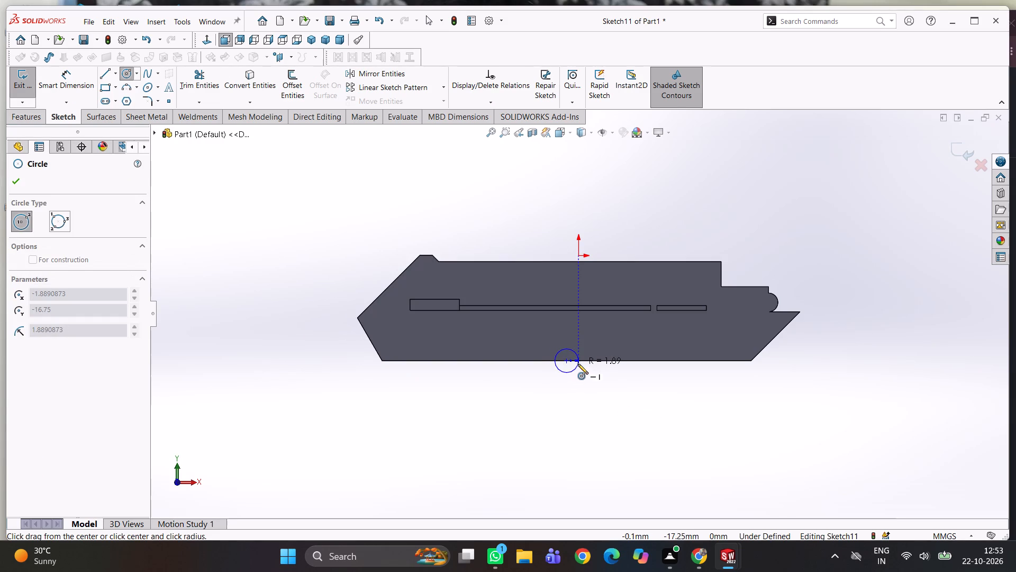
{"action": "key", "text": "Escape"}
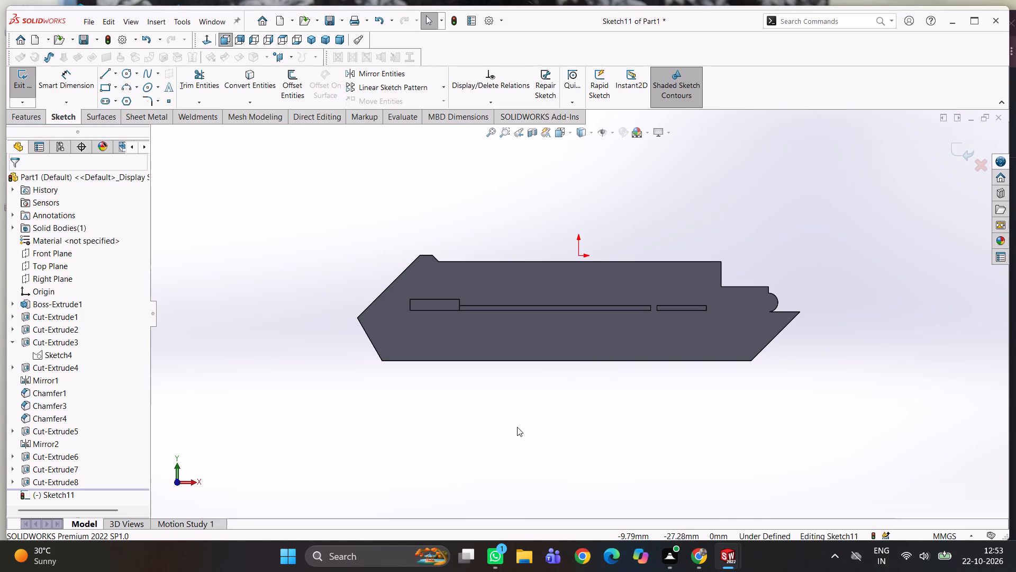
Sketch a vertical construction line about 9 mm long downward from the midpoint of the side face's lower edge.
{"action": "right_click_drag", "start_coordinate": [528, 408], "coordinate": [450, 413]}
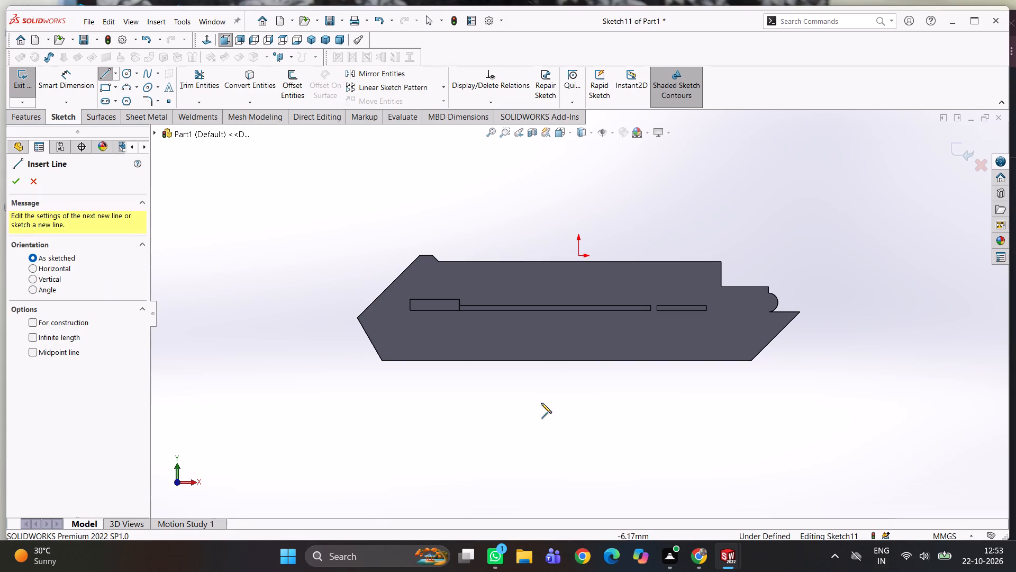
{"action": "left_click", "coordinate": [565, 360]}
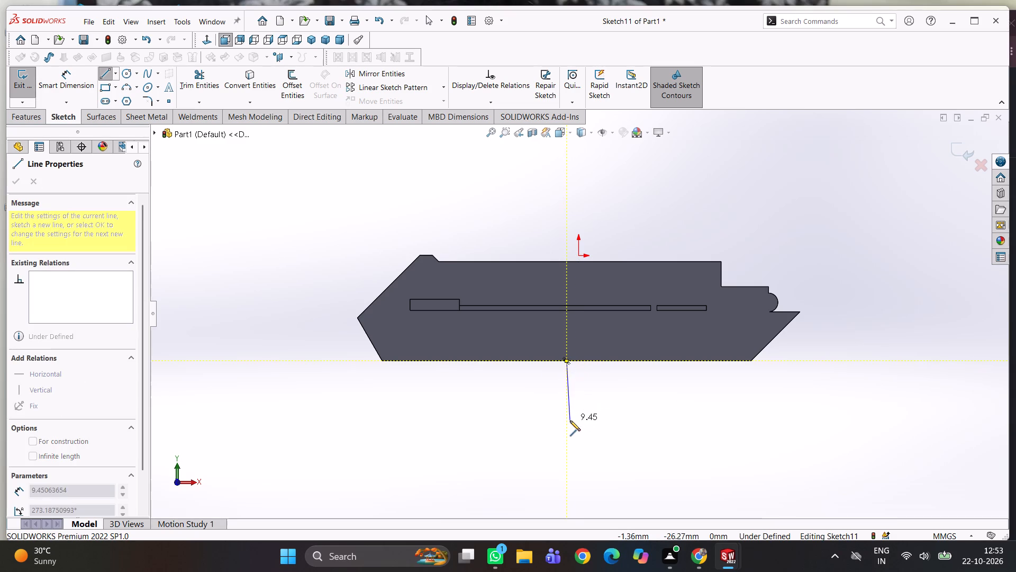
{"action": "left_click", "coordinate": [568, 418]}
{"action": "right_click", "coordinate": [582, 402]}
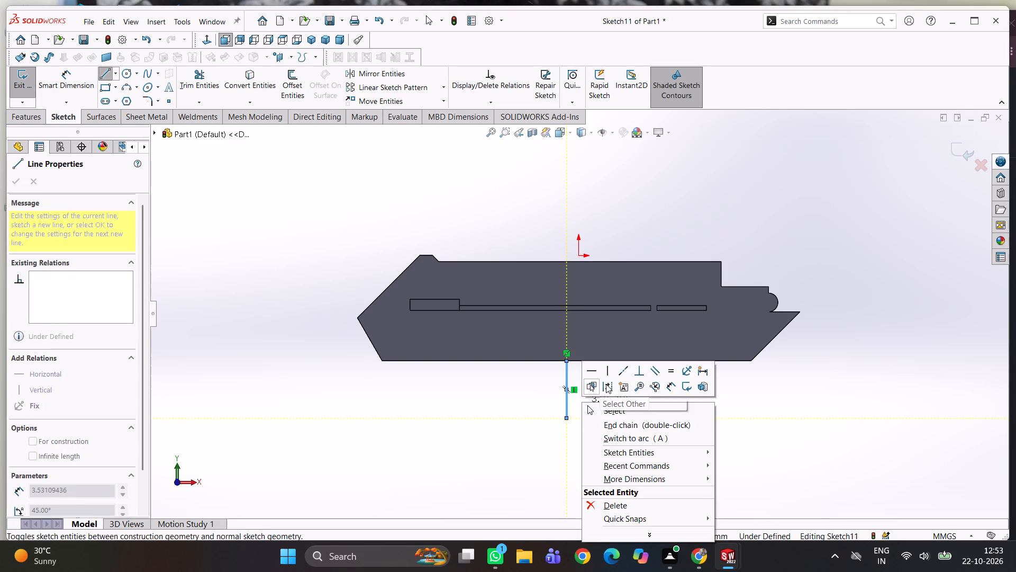
{"action": "left_click", "coordinate": [606, 383]}
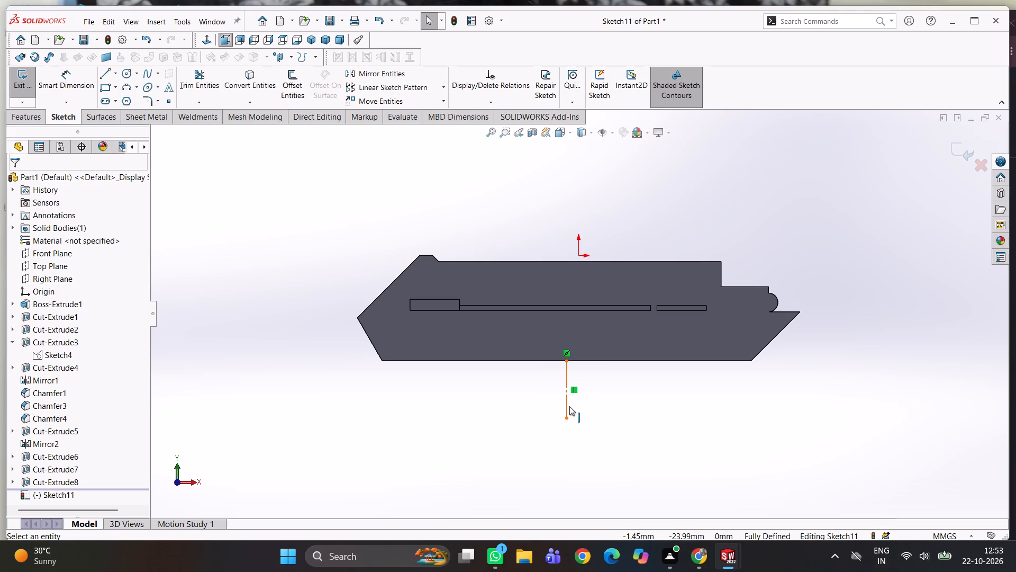
Sketch a circle about 5.2 mm in diameter centred on the lower end of the construction line.
{"action": "right_click_drag", "start_coordinate": [595, 400], "coordinate": [652, 384]}
{"action": "left_click", "coordinate": [568, 418]}
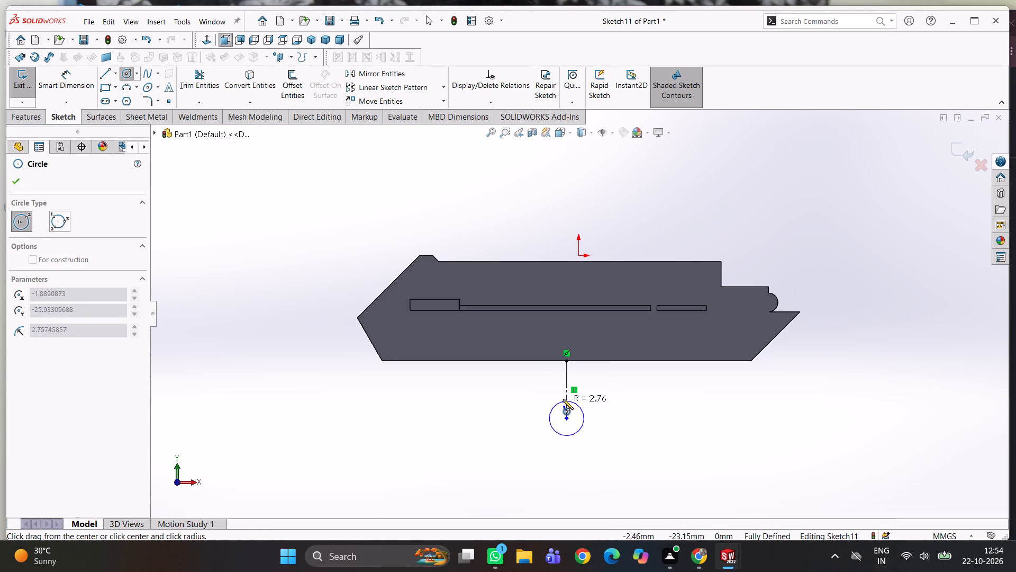
{"action": "left_click", "coordinate": [568, 402]}
Dimension the distance from the circle's centre to the side face's lower edge as 6 mm.
{"action": "right_click_drag", "start_coordinate": [654, 425], "coordinate": [636, 361]}
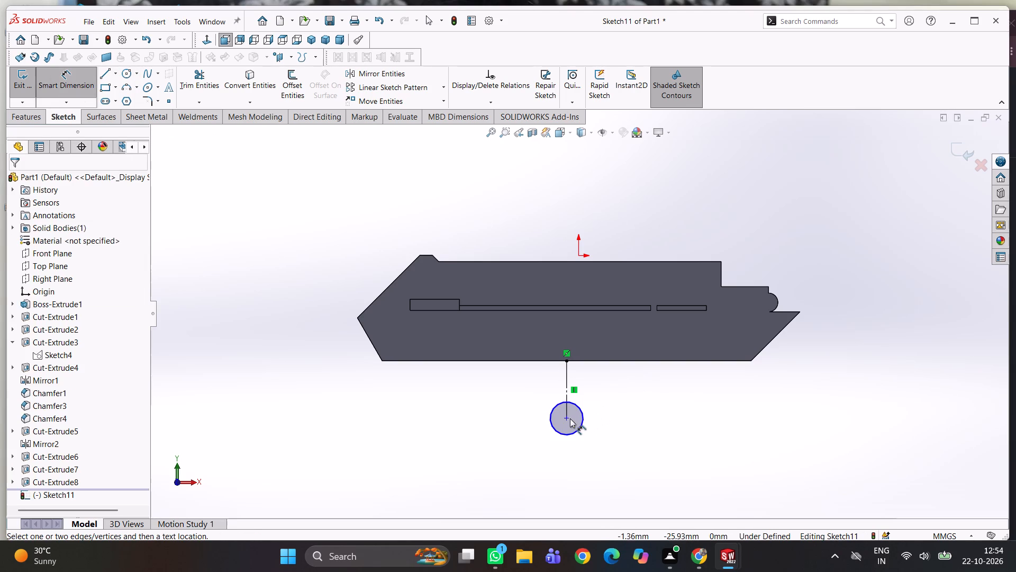
{"action": "left_click", "coordinate": [568, 418]}
{"action": "left_click", "coordinate": [588, 361]}
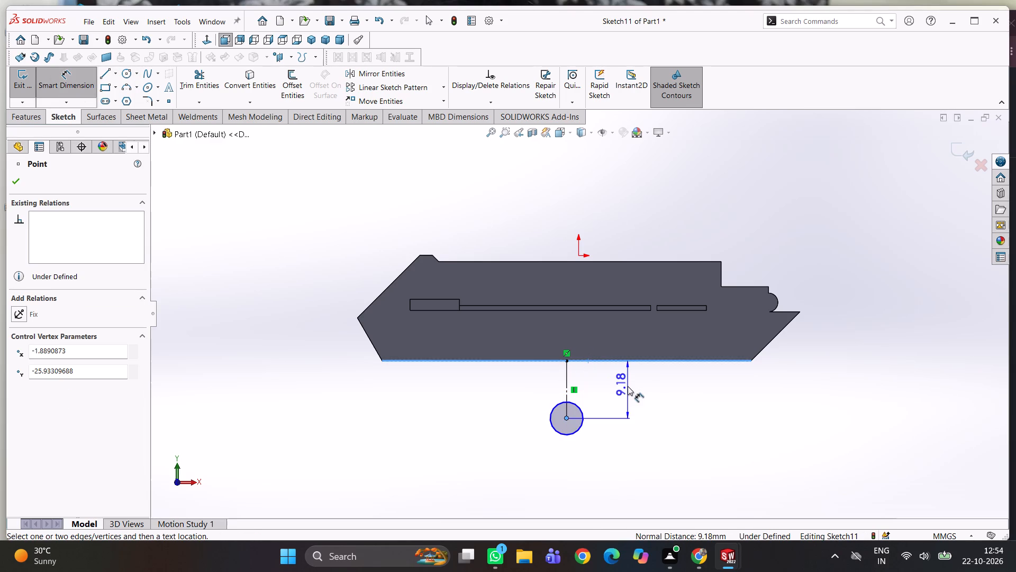
{"action": "left_click", "coordinate": [628, 386]}
{"action": "key", "text": "6"}
{"action": "key", "text": "Return"}
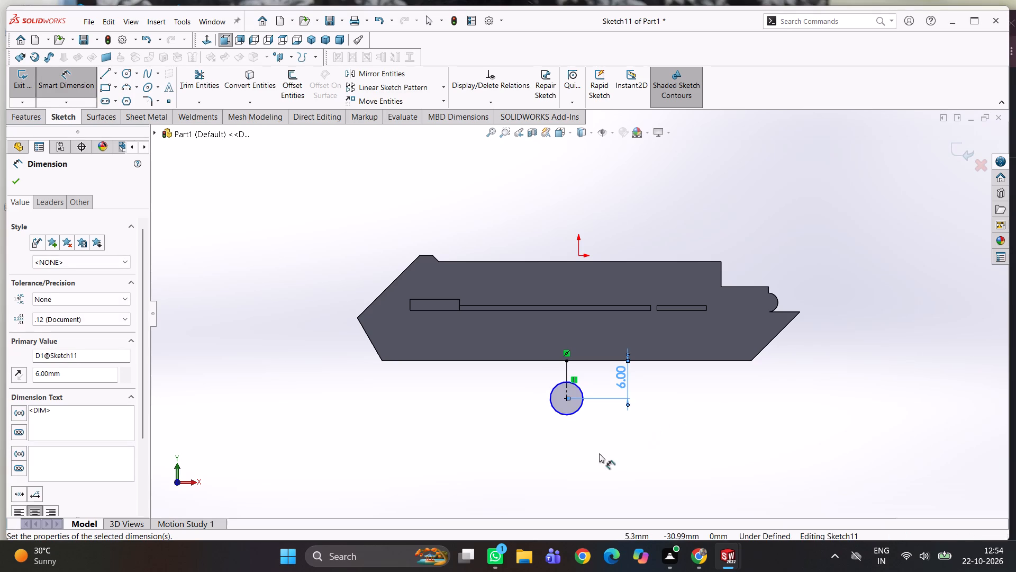
Dimension the circle's diameter as 5 mm.
{"action": "right_click_drag", "start_coordinate": [579, 465], "coordinate": [578, 454]}
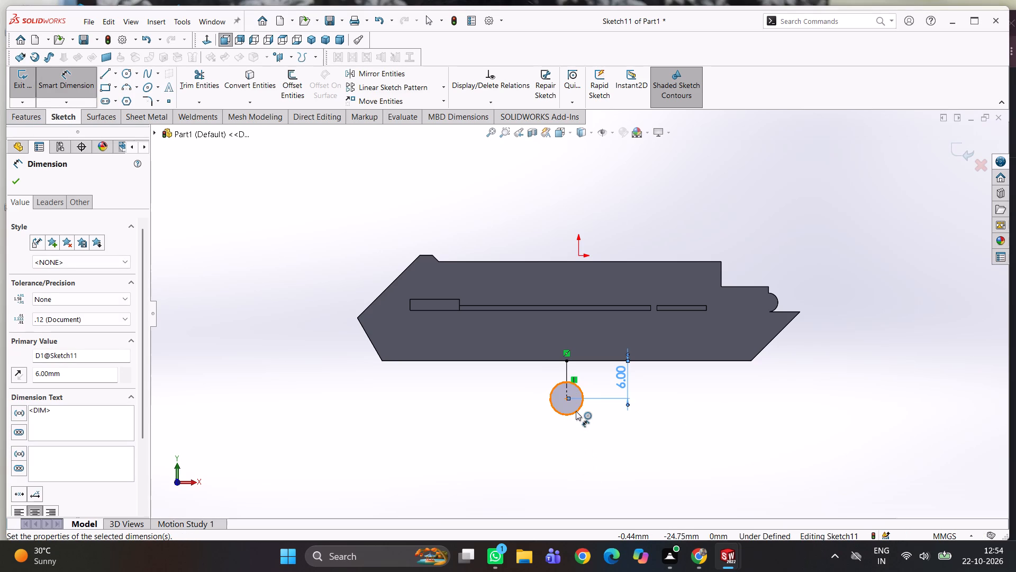
{"action": "left_click", "coordinate": [574, 413]}
{"action": "left_click", "coordinate": [596, 445]}
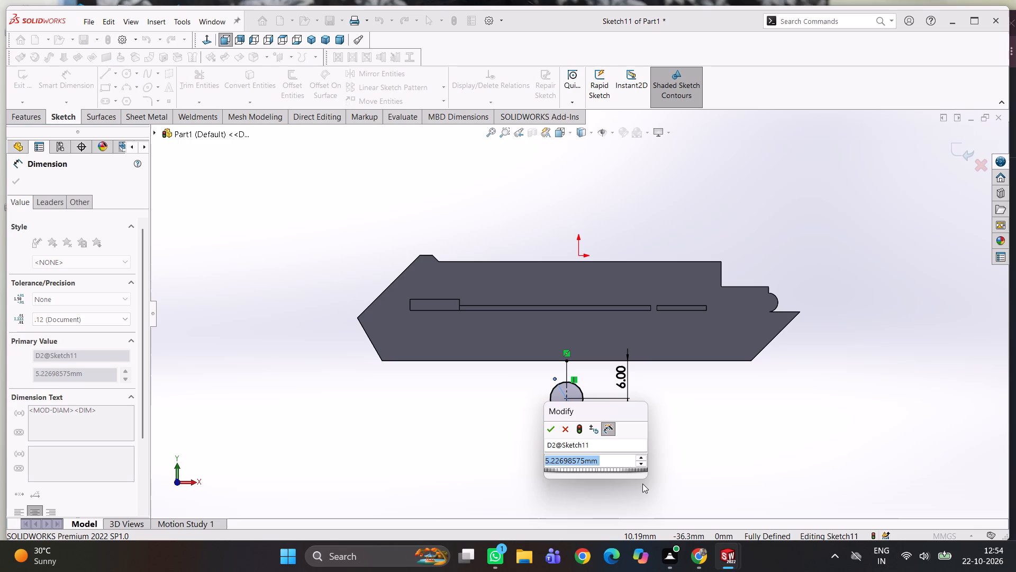
{"action": "key", "text": "5"}
{"action": "key", "text": "Return"}
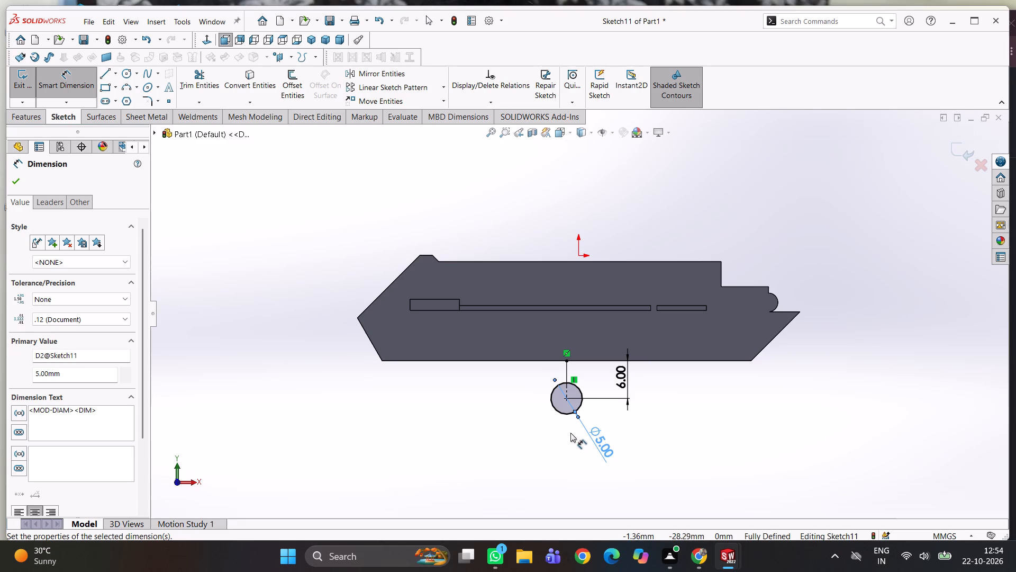
Set the distance between the circle's centre and the lower edge to 2 mm.
{"action": "double_click", "coordinate": [618, 374]}
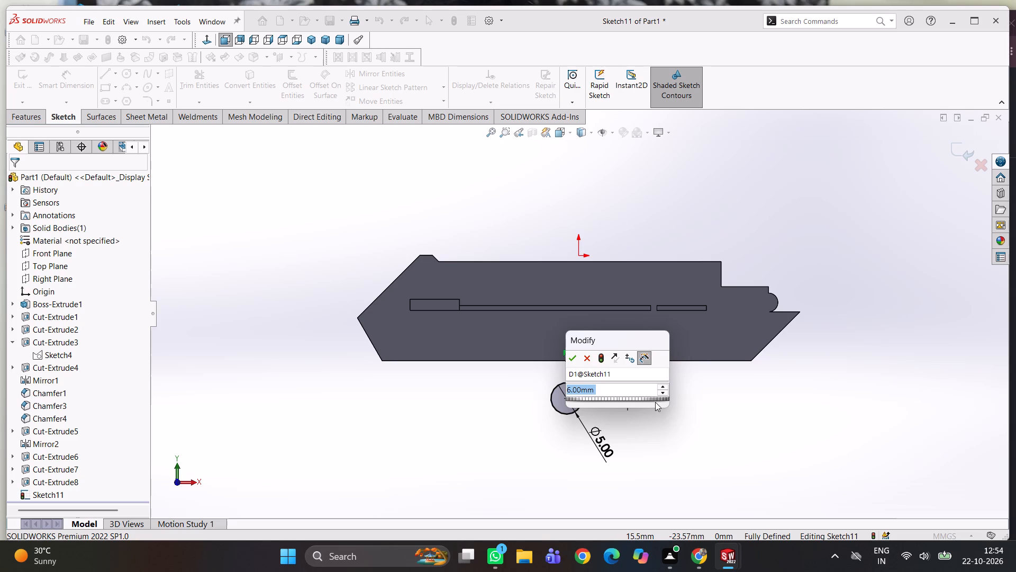
{"action": "key", "text": "2"}
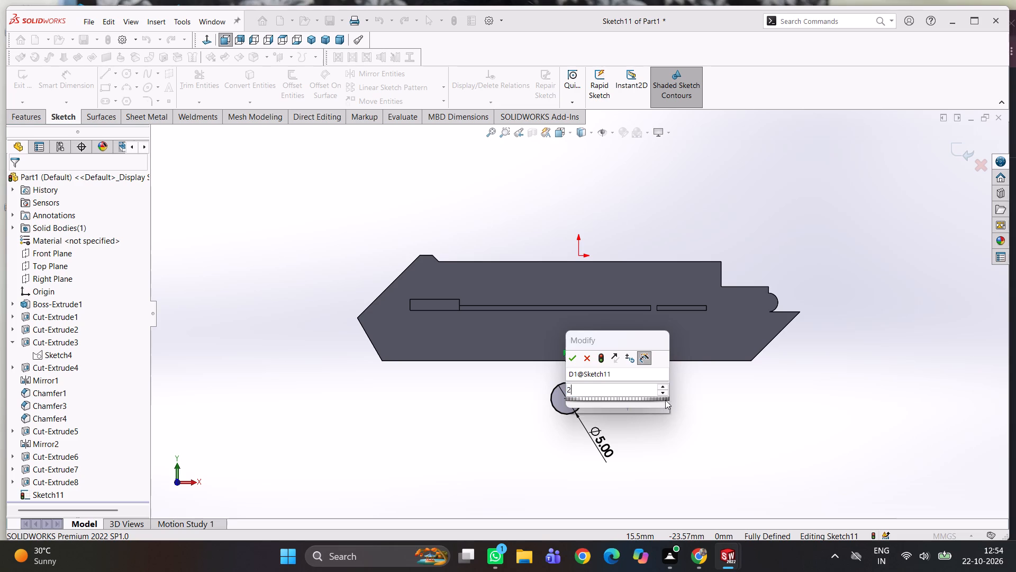
{"action": "key", "text": "Return"}
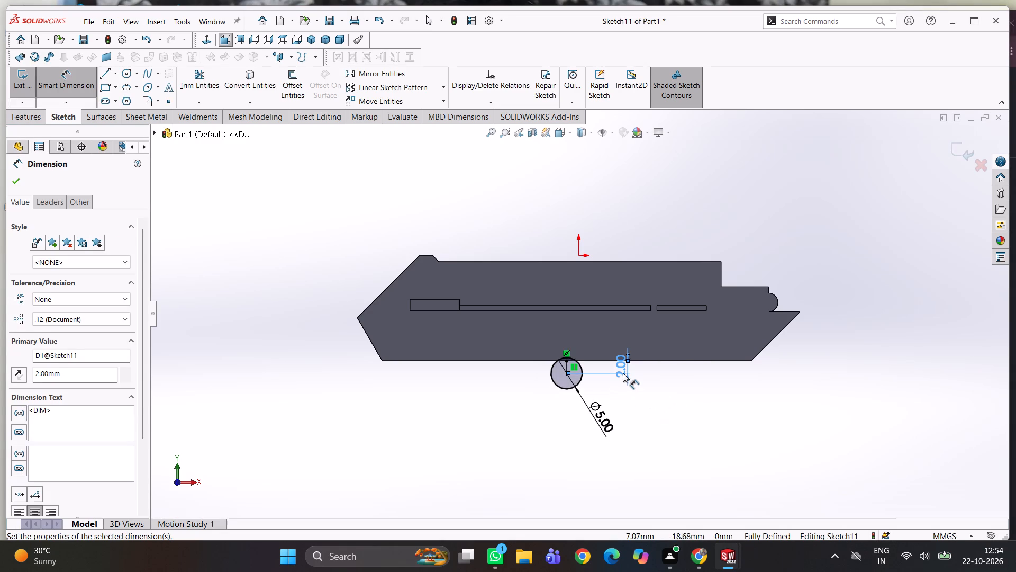
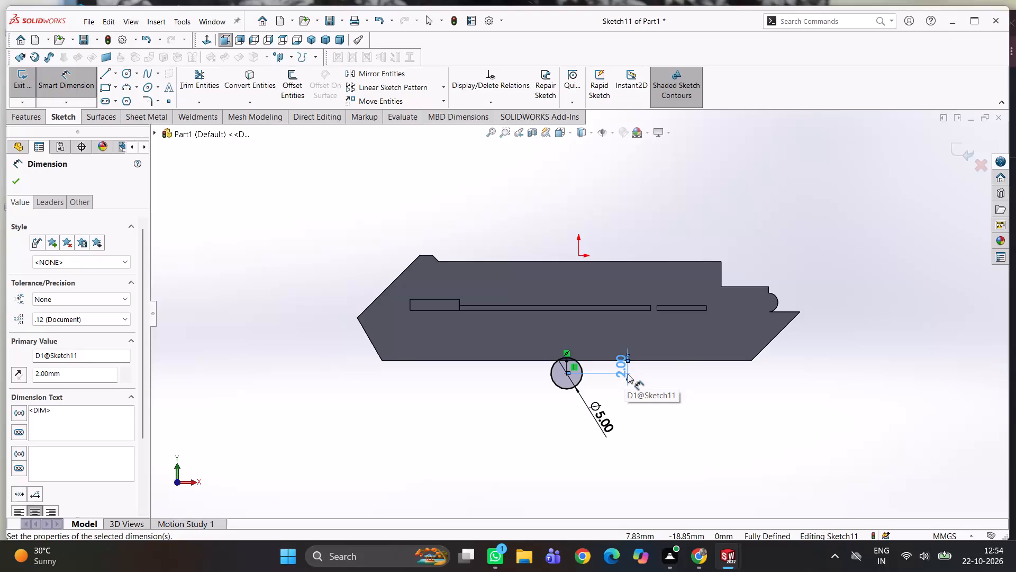
Set the distance from the circle's centre to the body's bottom edge to 3 mm.
{"action": "key", "text": "3"}
{"action": "double_click", "coordinate": [621, 370]}
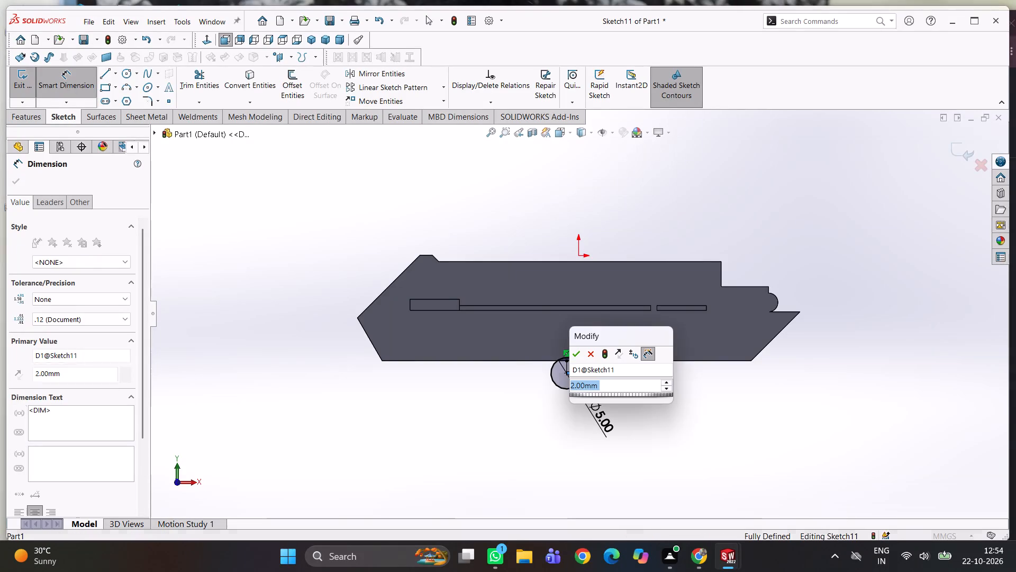
{"action": "key", "text": "3"}
{"action": "key", "text": "Return"}
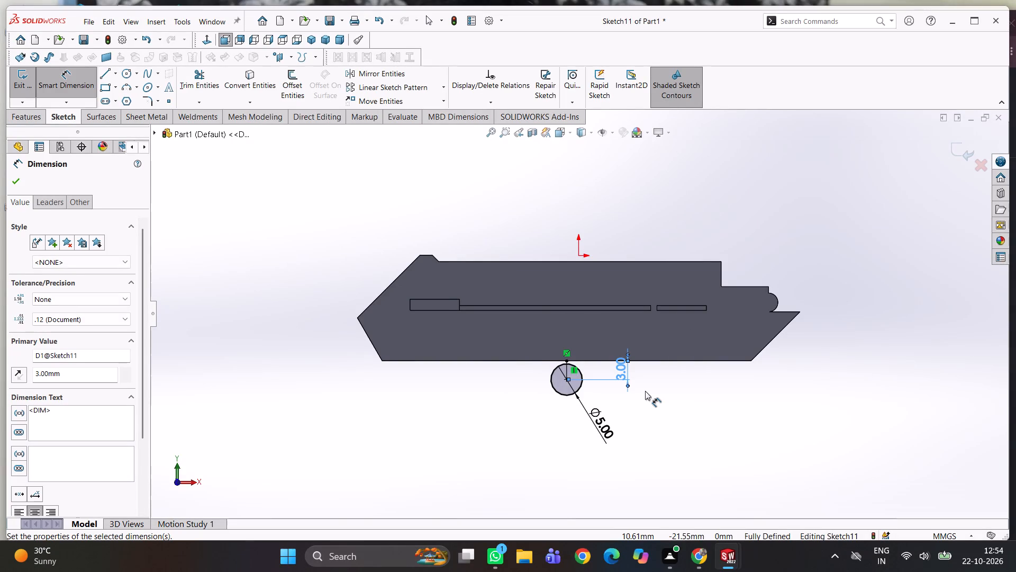
{"action": "left_click", "coordinate": [671, 376]}
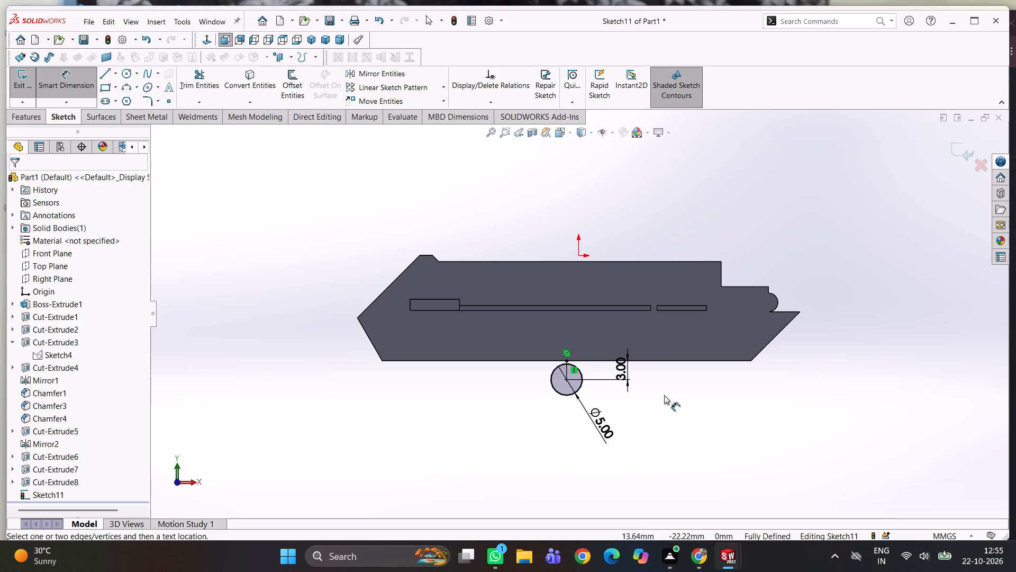
Sketch a vertical line about 3 mm long down from the body's bottom edge, just outside the circle on its negative X side.
{"action": "left_click", "coordinate": [107, 73]}
{"action": "scroll", "coordinate": [557, 369], "scroll_direction": "down", "scroll_amount": 3}
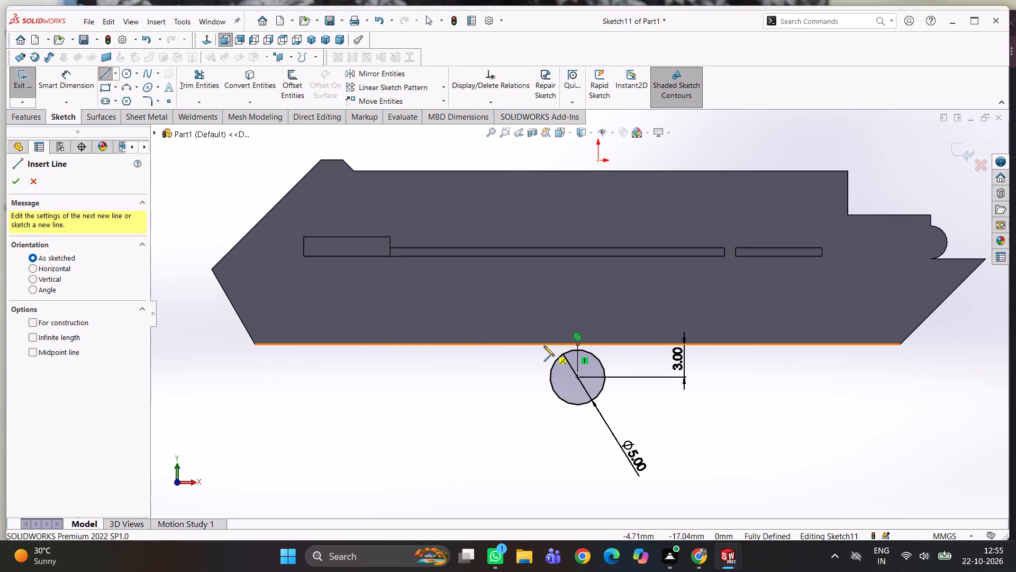
{"action": "left_click", "coordinate": [543, 345]}
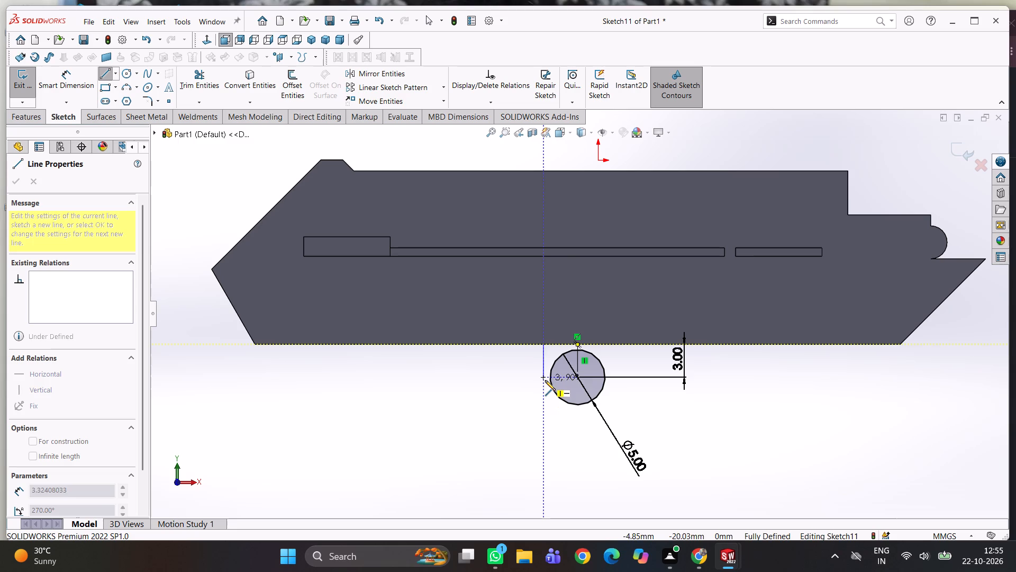
{"action": "left_click", "coordinate": [545, 380]}
{"action": "key", "text": "Escape"}
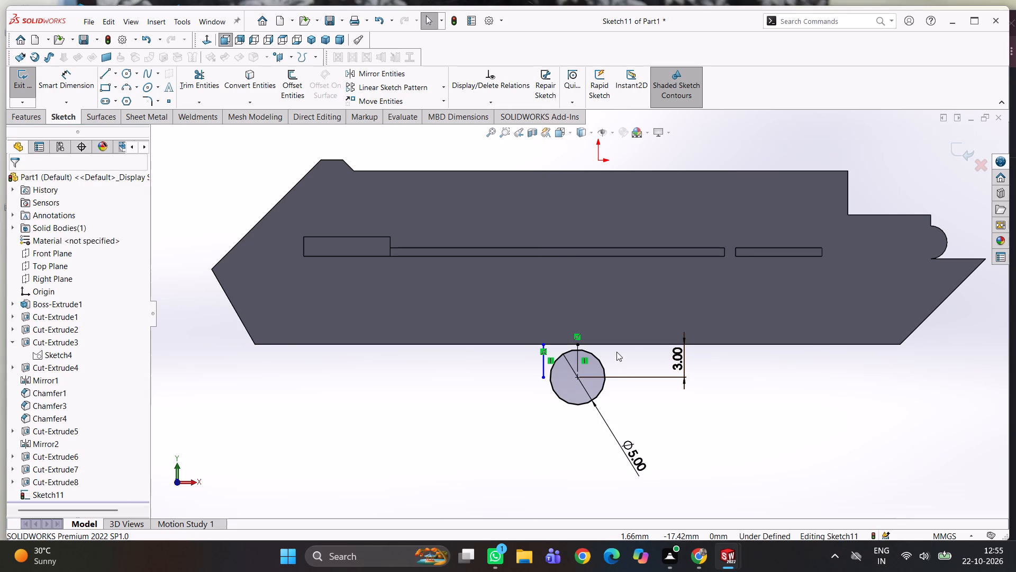
Make the vertical line's lower endpoint coincident with the circle.
{"action": "left_click", "coordinate": [545, 378]}
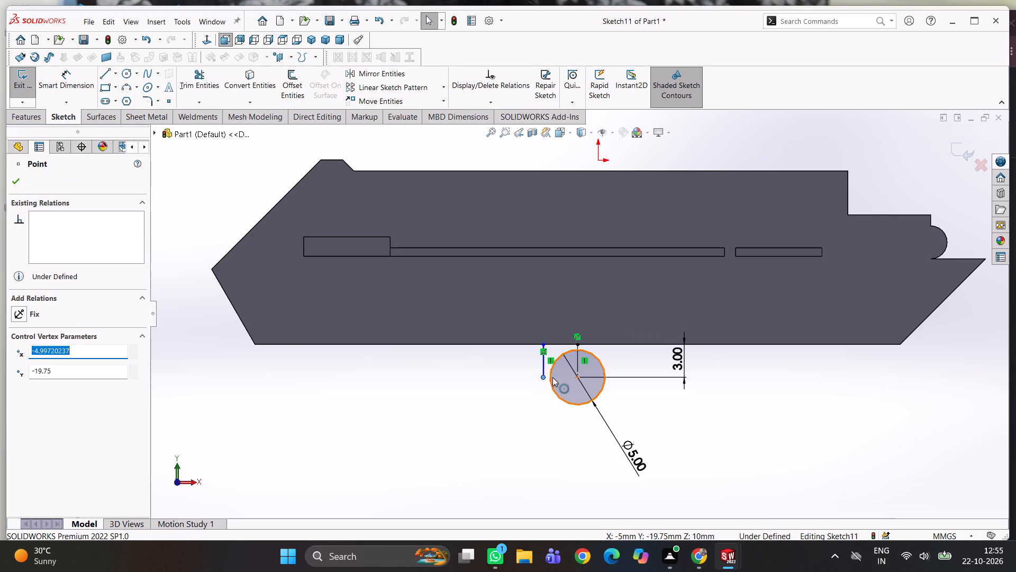
{"action": "left_click", "coordinate": [549, 382], "text": "ctrl"}
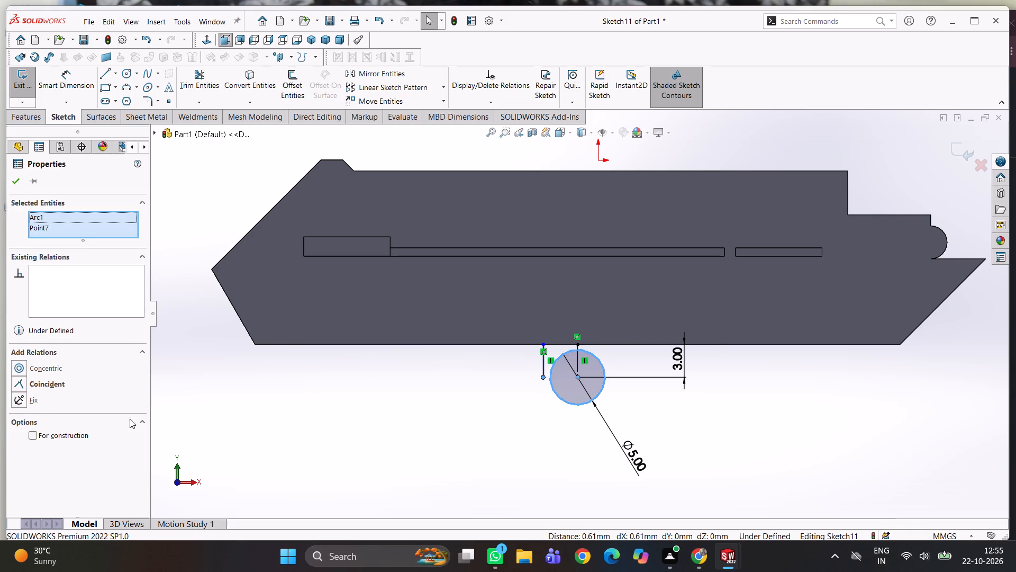
{"action": "left_click", "coordinate": [22, 384]}
{"action": "left_click", "coordinate": [232, 398]}
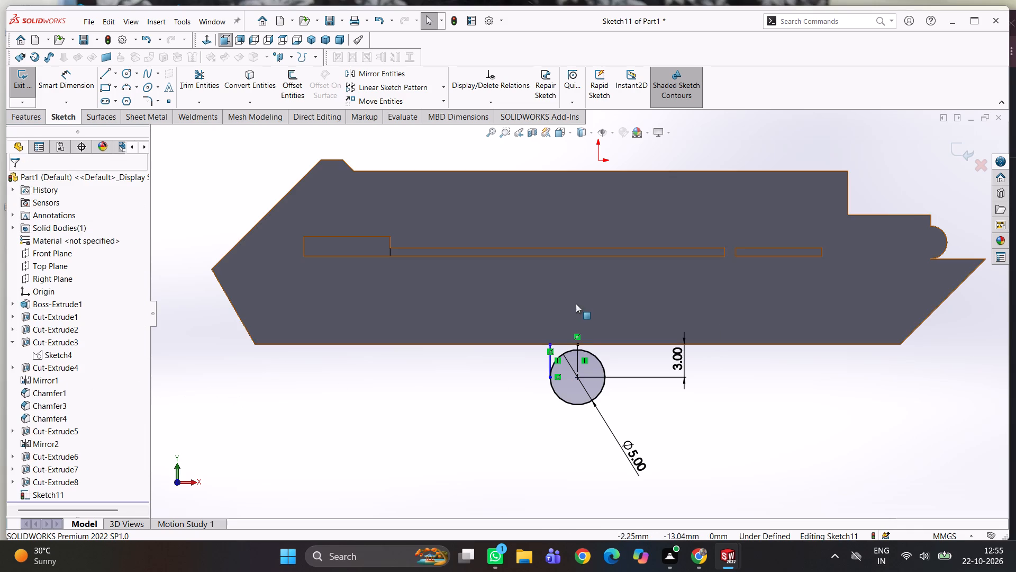
Dimension the vertical line's length.
{"action": "right_click_drag", "start_coordinate": [526, 425], "coordinate": [496, 364]}
{"action": "left_click", "coordinate": [549, 360]}
{"action": "left_click", "coordinate": [520, 369]}
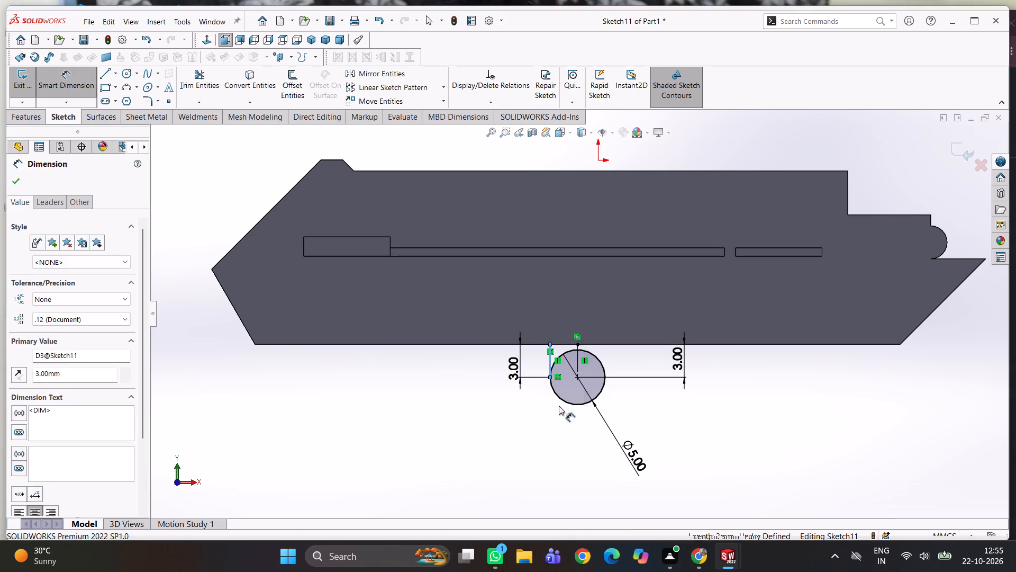
{"action": "left_click", "coordinate": [475, 353]}
Mirror the vertical side line about the circle's vertical centre line, keeping the original.
{"action": "scroll", "coordinate": [592, 377], "scroll_direction": "down", "scroll_amount": 3}
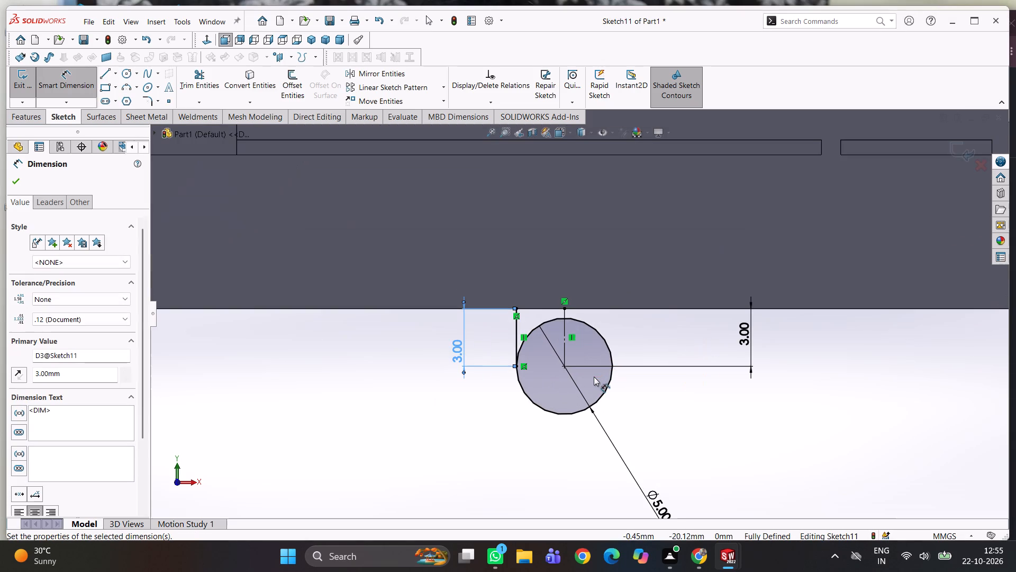
{"action": "left_click", "coordinate": [372, 77]}
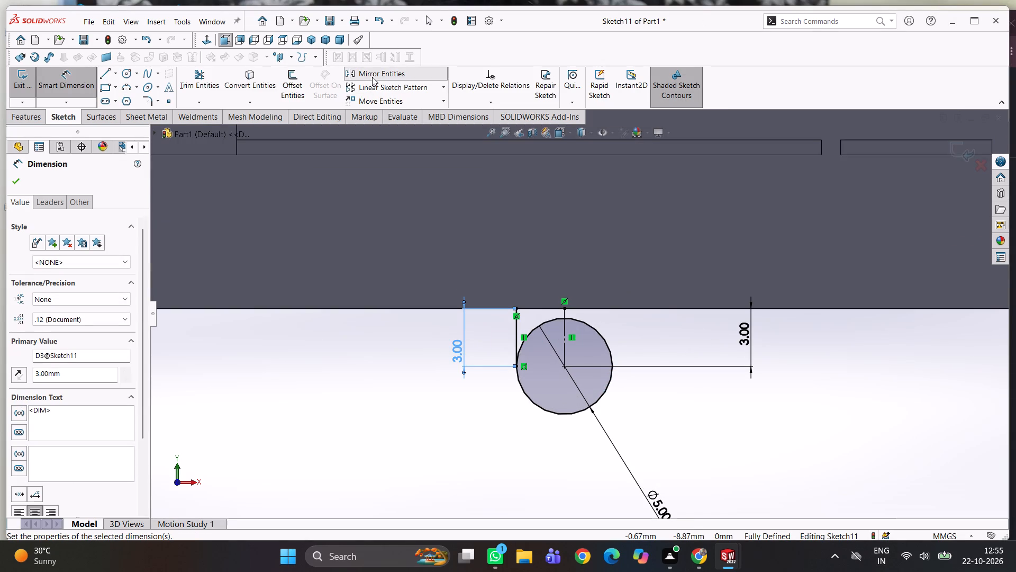
{"action": "left_click", "coordinate": [516, 326]}
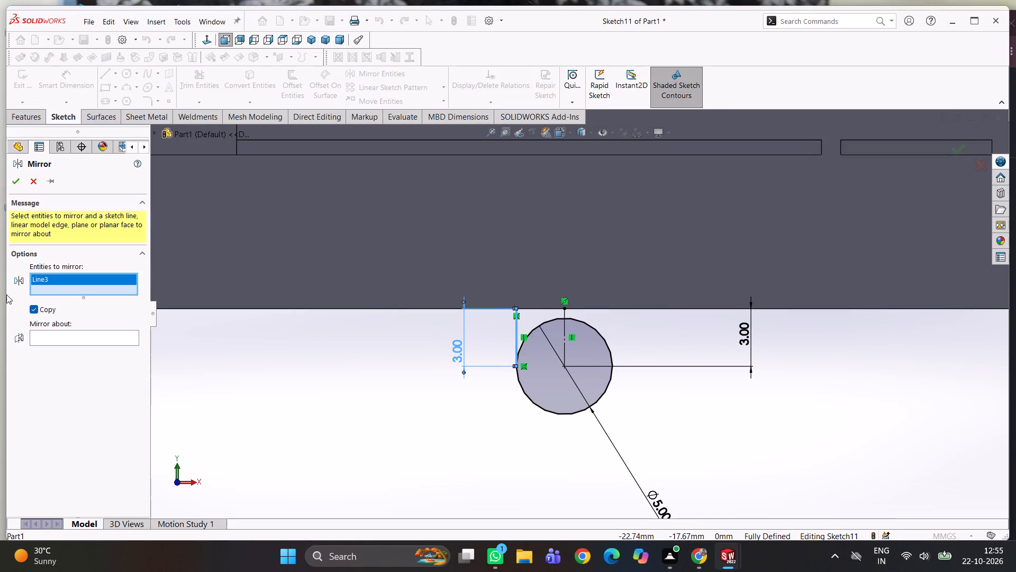
{"action": "left_click", "coordinate": [31, 335]}
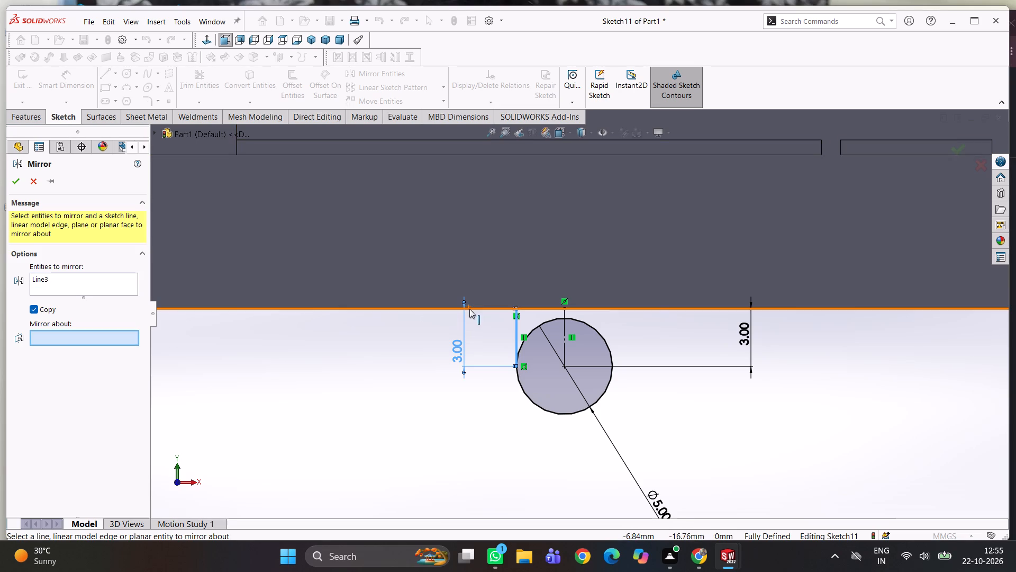
{"action": "left_click", "coordinate": [561, 331]}
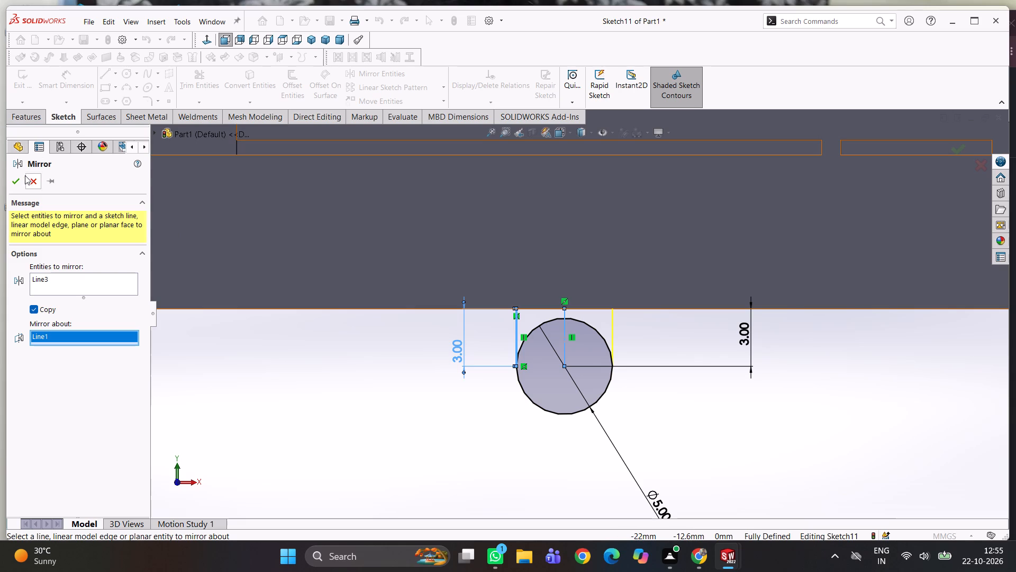
{"action": "left_click", "coordinate": [19, 176]}
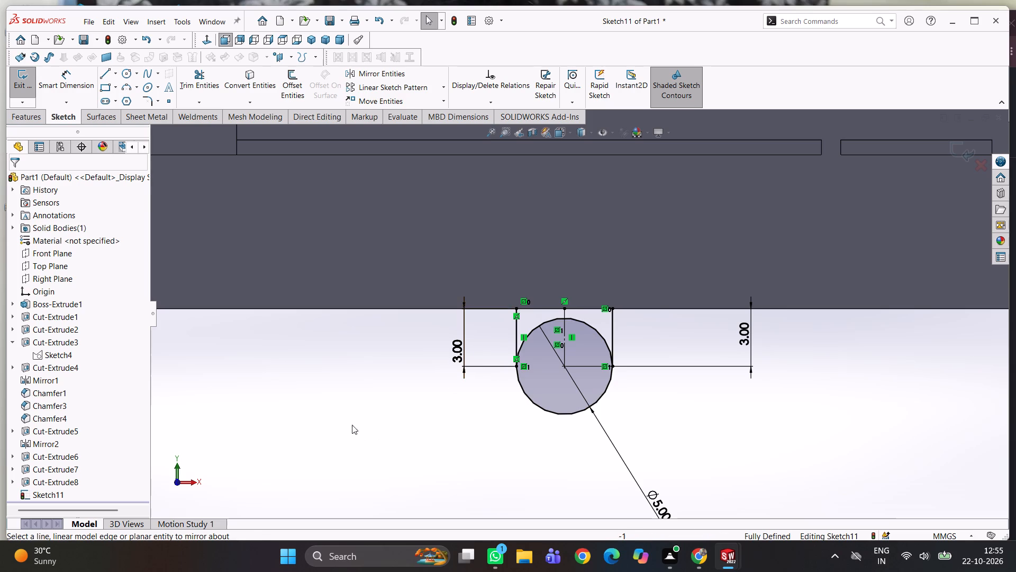
Sketch a circle concentric with the 5 mm circle and set its diameter to 3 mm.
{"action": "right_click_drag", "start_coordinate": [333, 415], "coordinate": [427, 401]}
{"action": "left_click", "coordinate": [562, 365]}
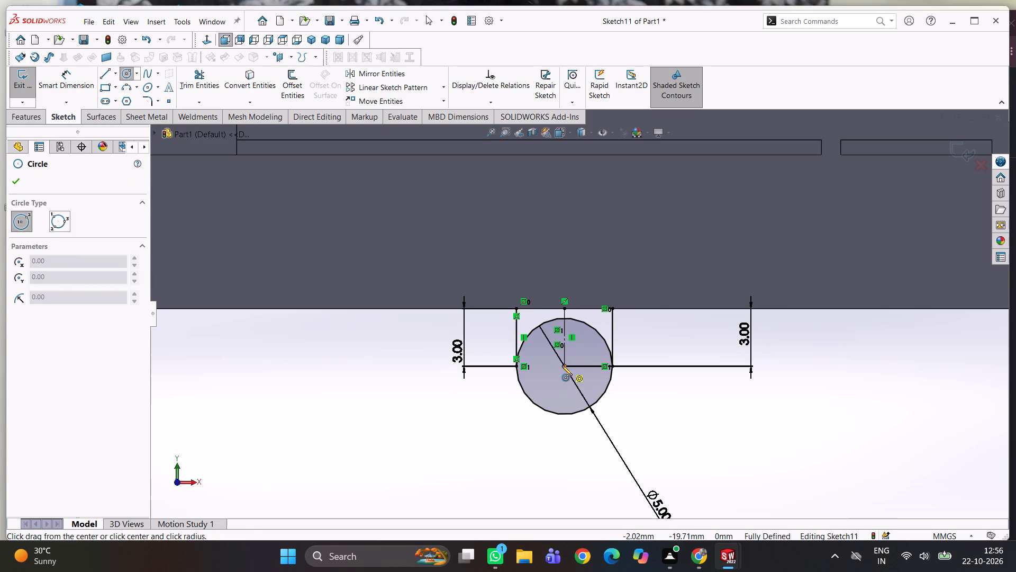
{"action": "left_click", "coordinate": [565, 388]}
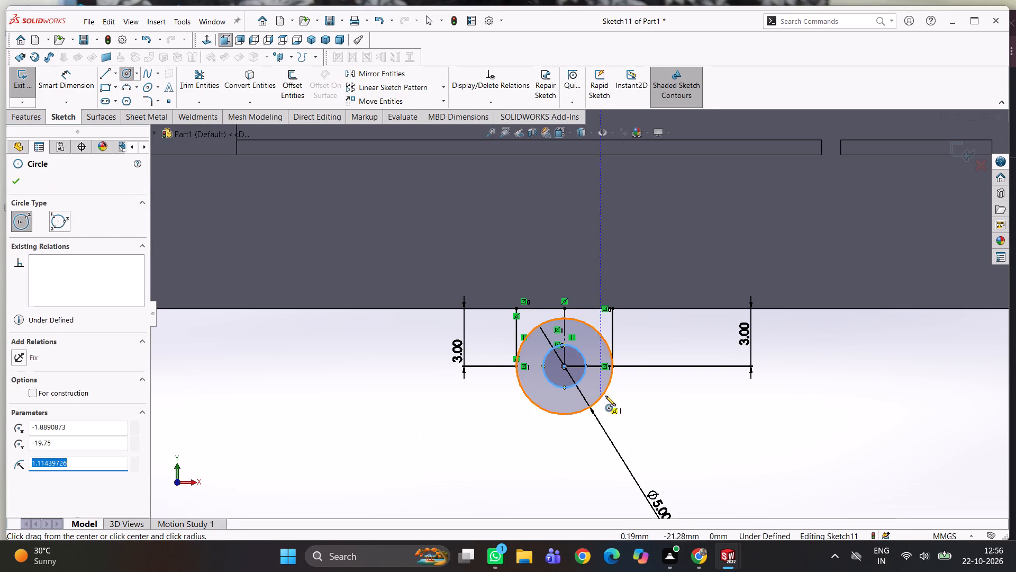
{"action": "right_click_drag", "start_coordinate": [280, 433], "coordinate": [265, 332]}
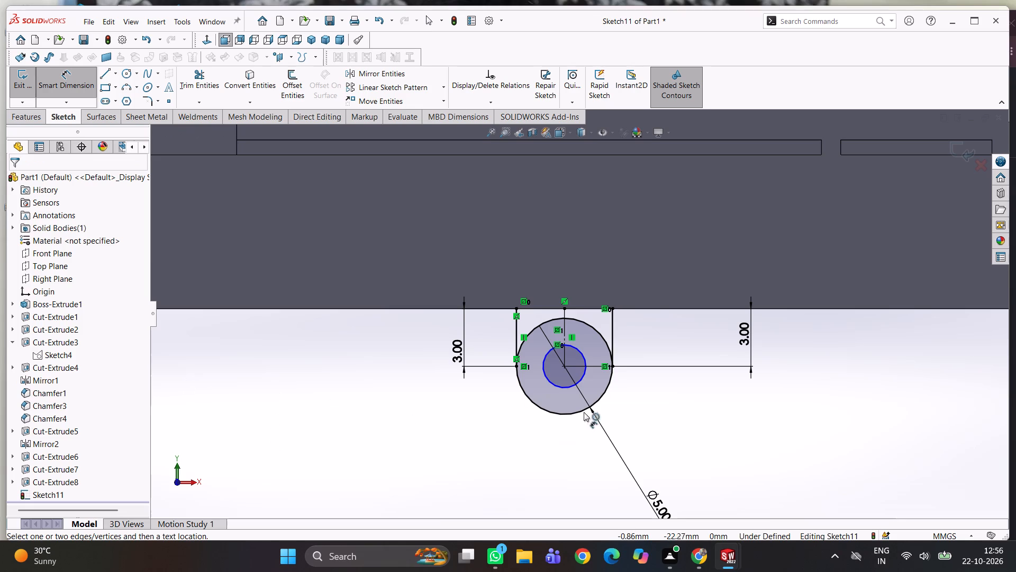
{"action": "left_click", "coordinate": [568, 387]}
{"action": "left_click", "coordinate": [679, 420]}
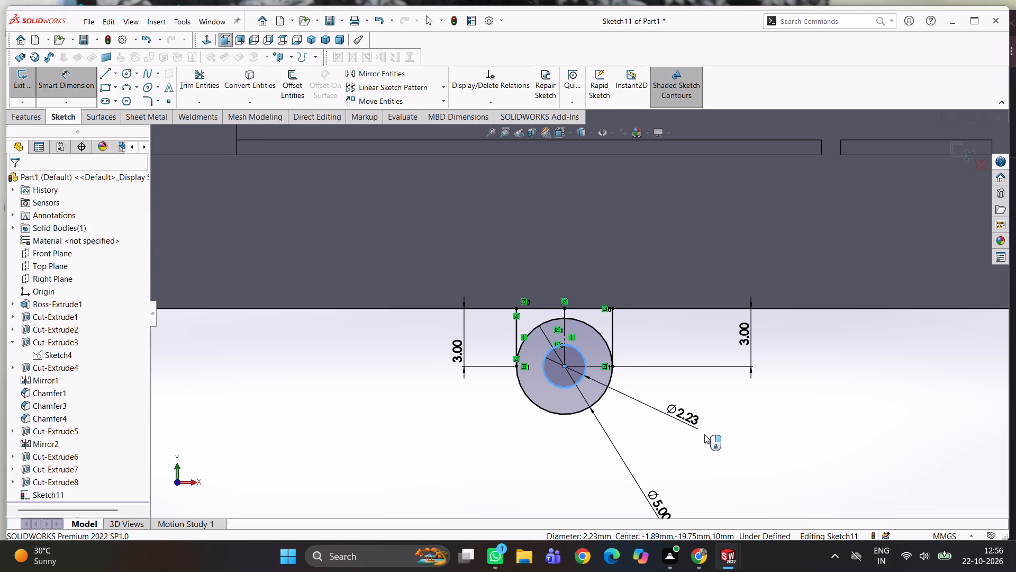
{"action": "key", "text": "3"}
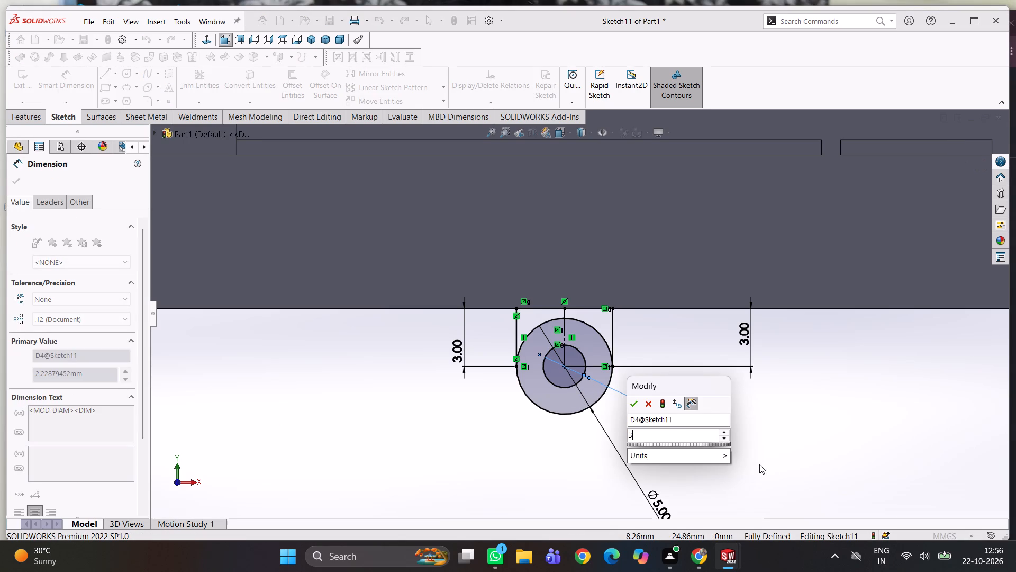
{"action": "key", "text": "Return"}
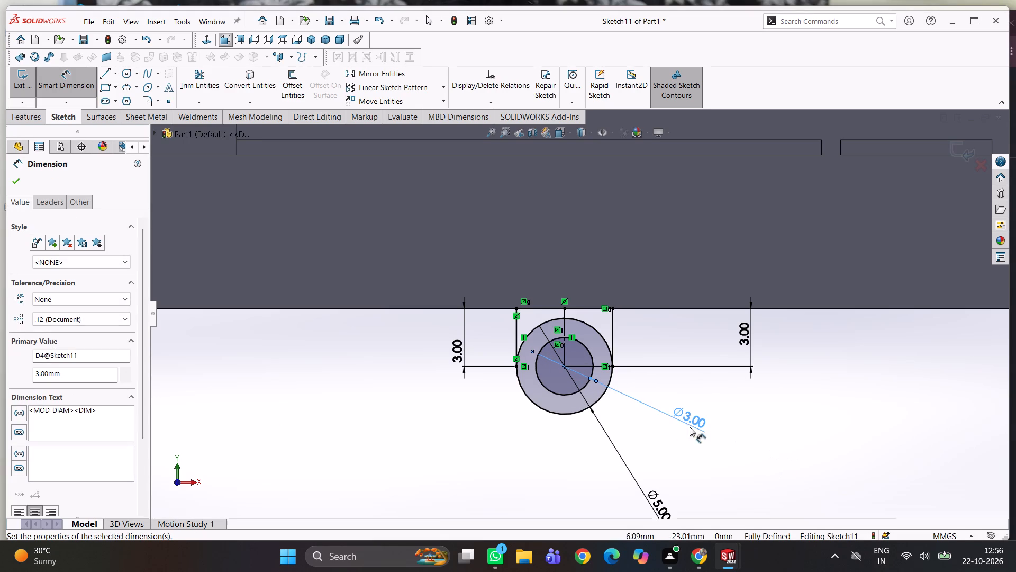
{"action": "left_click", "coordinate": [18, 180]}
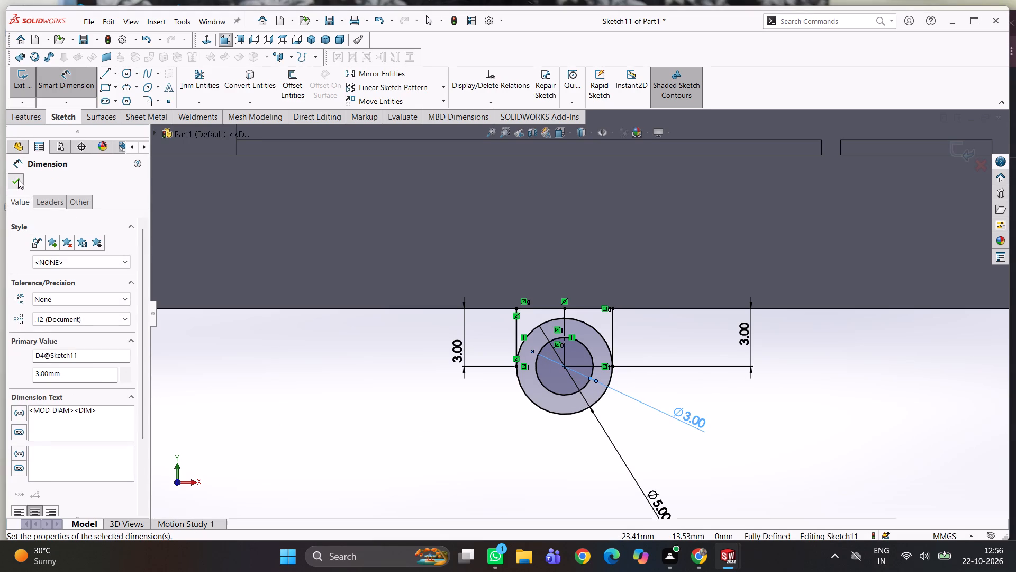
Trim away the upper half of the 5 mm circle between the two vertical side lines.
{"action": "left_click", "coordinate": [210, 82]}
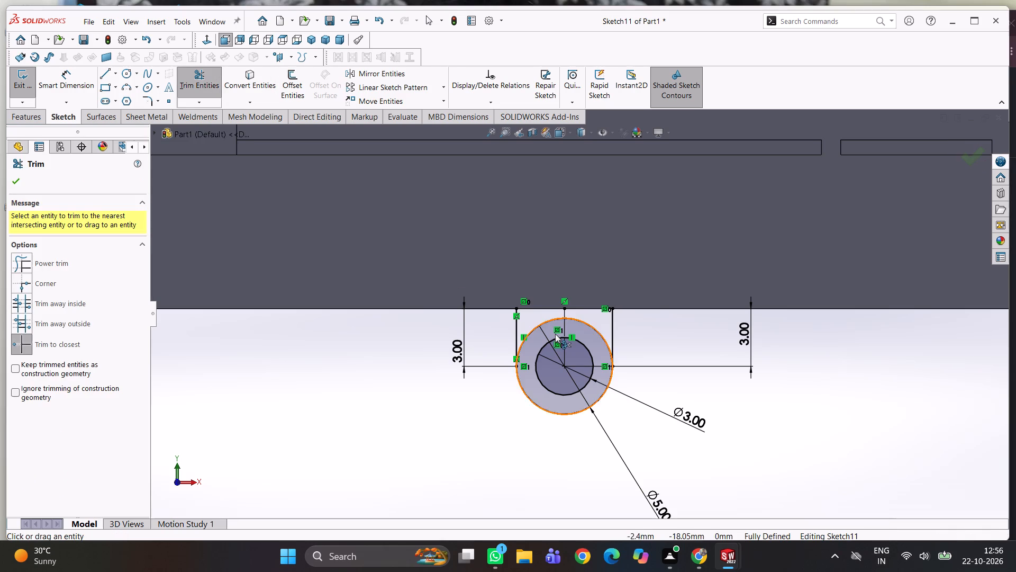
{"action": "left_click", "coordinate": [555, 319]}
{"action": "left_click", "coordinate": [585, 323]}
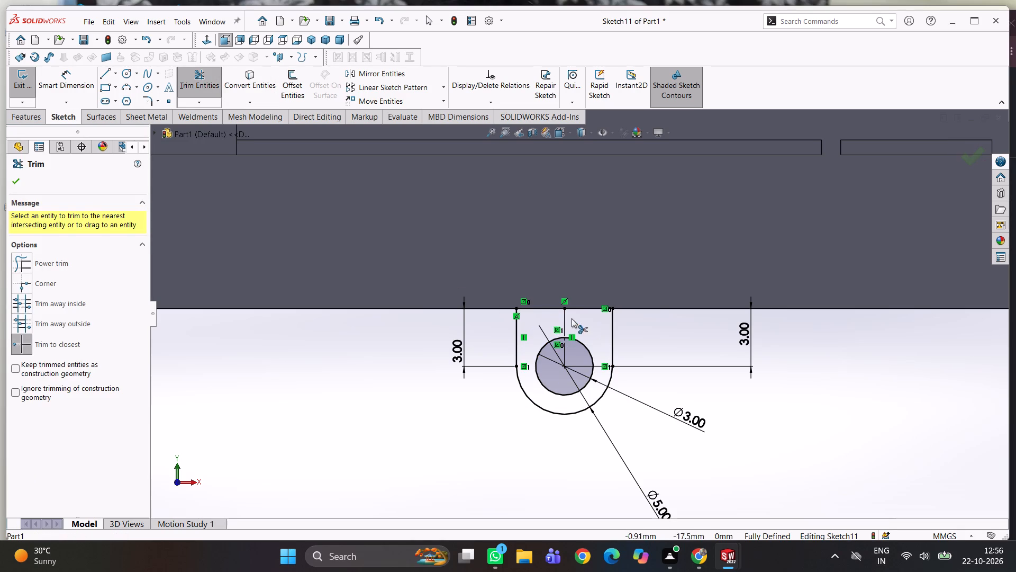
Close the lug profile with a horizontal line joining the upper endpoints of the two side lines.
{"action": "right_click_drag", "start_coordinate": [448, 352], "coordinate": [327, 362]}
{"action": "left_click", "coordinate": [517, 309]}
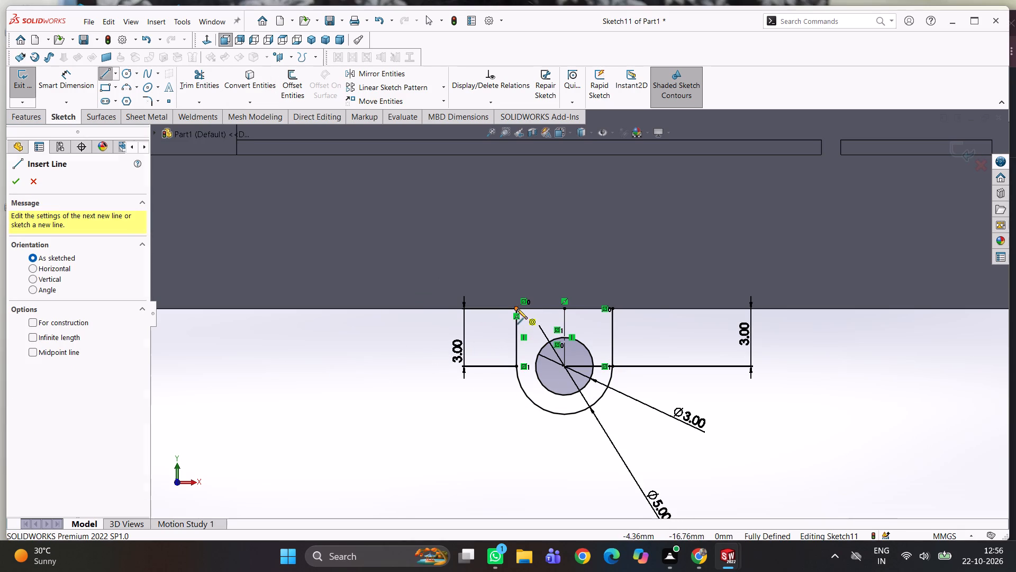
{"action": "left_click", "coordinate": [614, 307]}
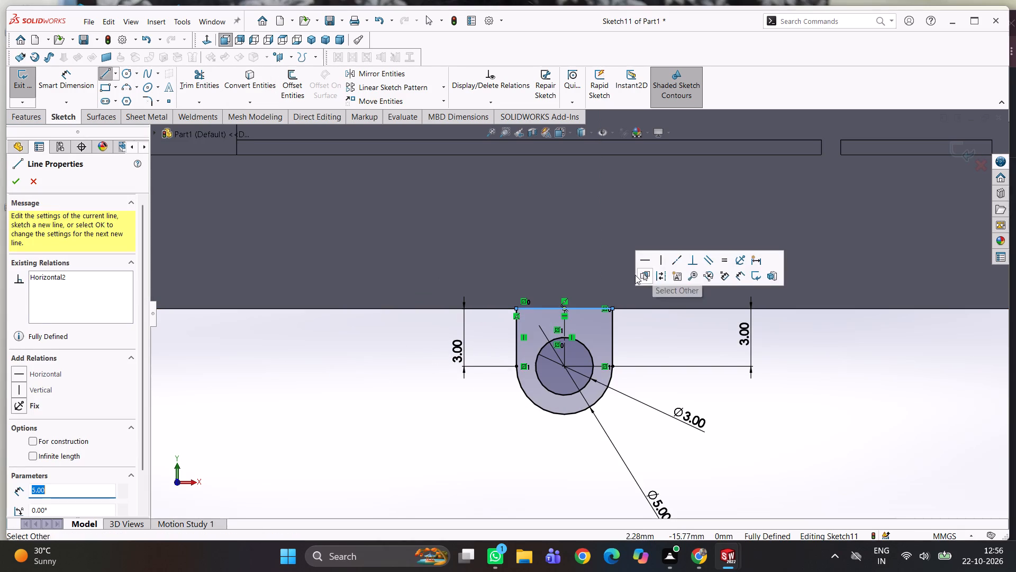
{"action": "key", "text": "Escape"}
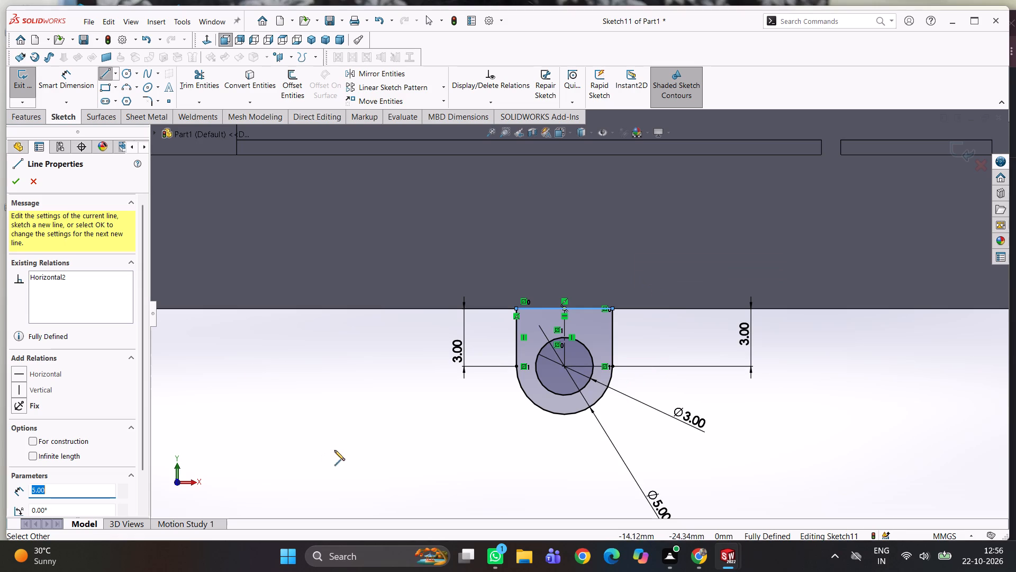
Extrude the lug profile as a merged boss, using Up To Surface and the side wall's narrow slanted end face as the limit.
{"action": "left_click", "coordinate": [31, 120]}
{"action": "left_click", "coordinate": [30, 86]}
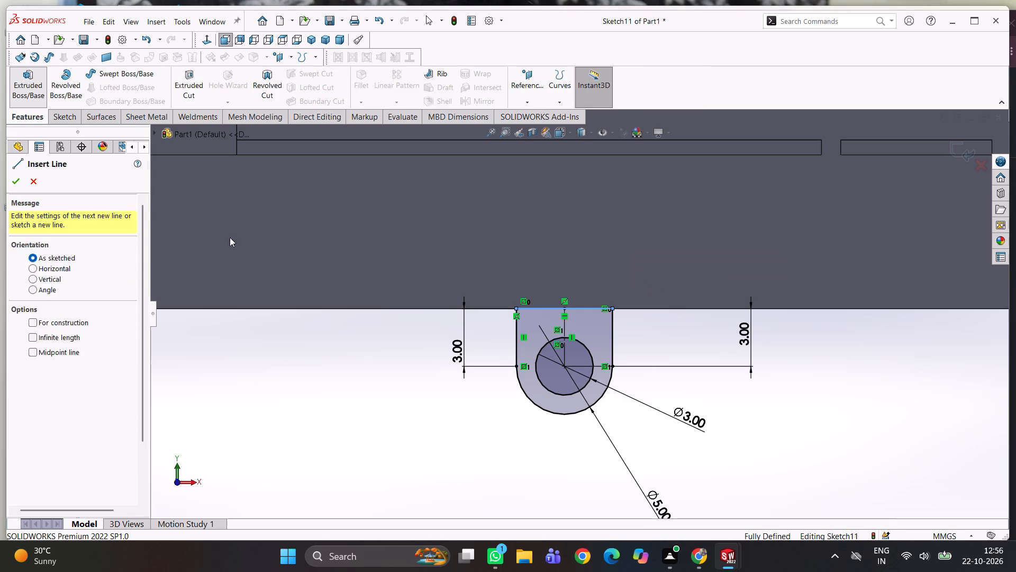
{"action": "middle_click_drag", "start_coordinate": [383, 376], "coordinate": [454, 383]}
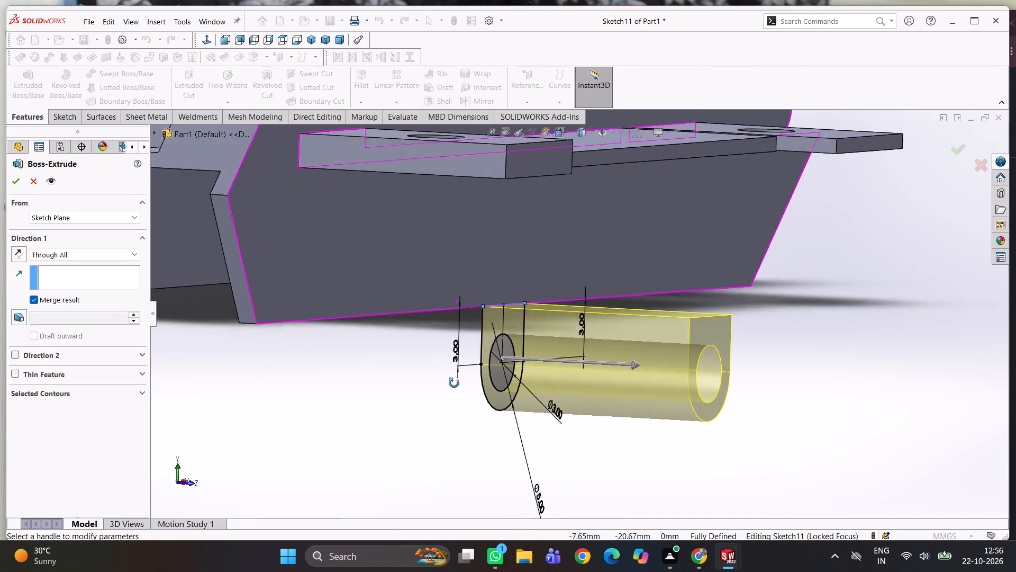
{"action": "middle_click_drag", "start_coordinate": [454, 383], "coordinate": [475, 380]}
{"action": "left_click", "coordinate": [102, 253]}
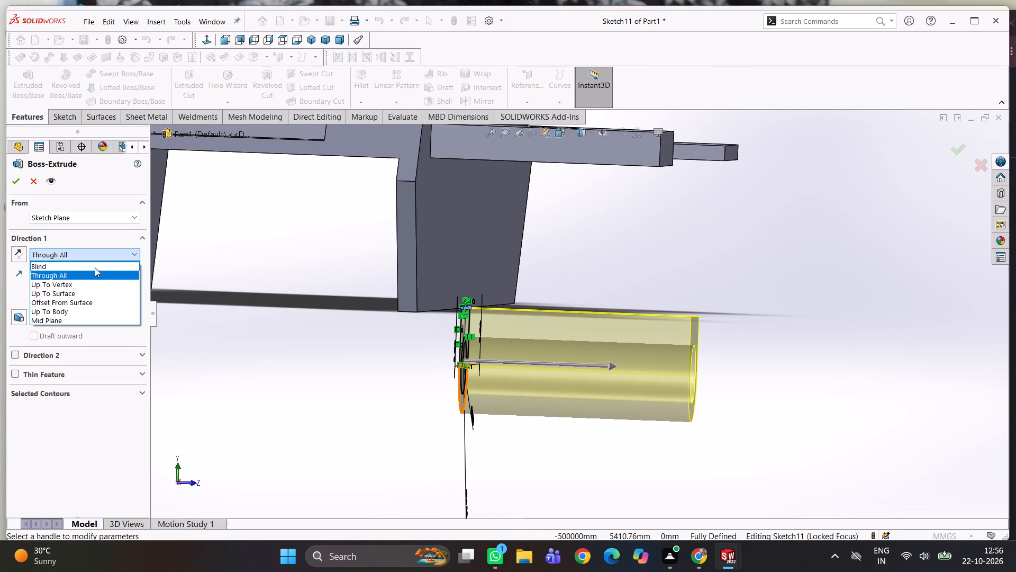
{"action": "left_click", "coordinate": [84, 292]}
{"action": "middle_click_drag", "start_coordinate": [284, 385], "coordinate": [334, 400]}
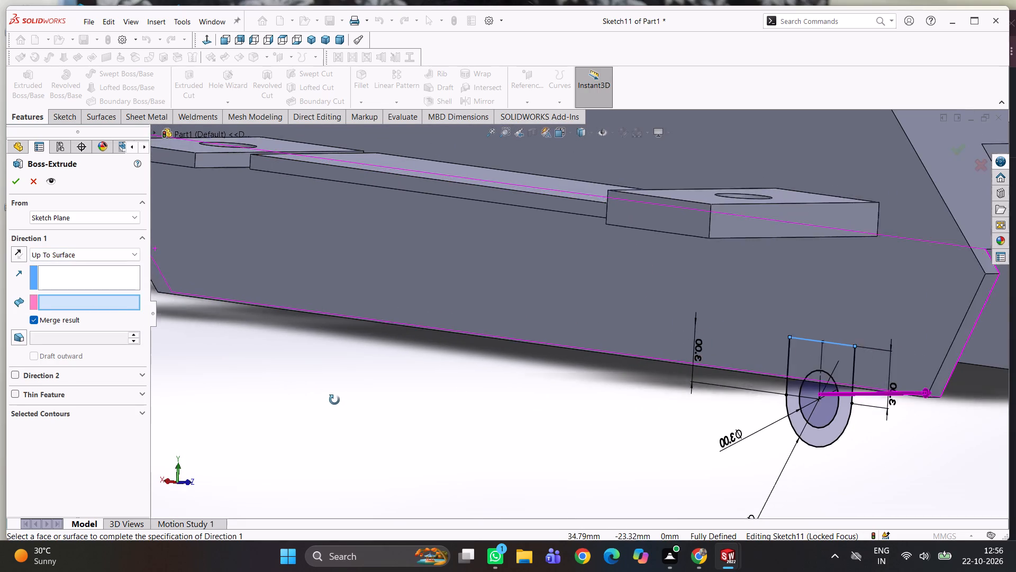
{"action": "middle_click_drag", "start_coordinate": [334, 400], "coordinate": [330, 398]}
{"action": "left_click", "coordinate": [940, 321]}
{"action": "middle_click_drag", "start_coordinate": [930, 413], "coordinate": [886, 417]}
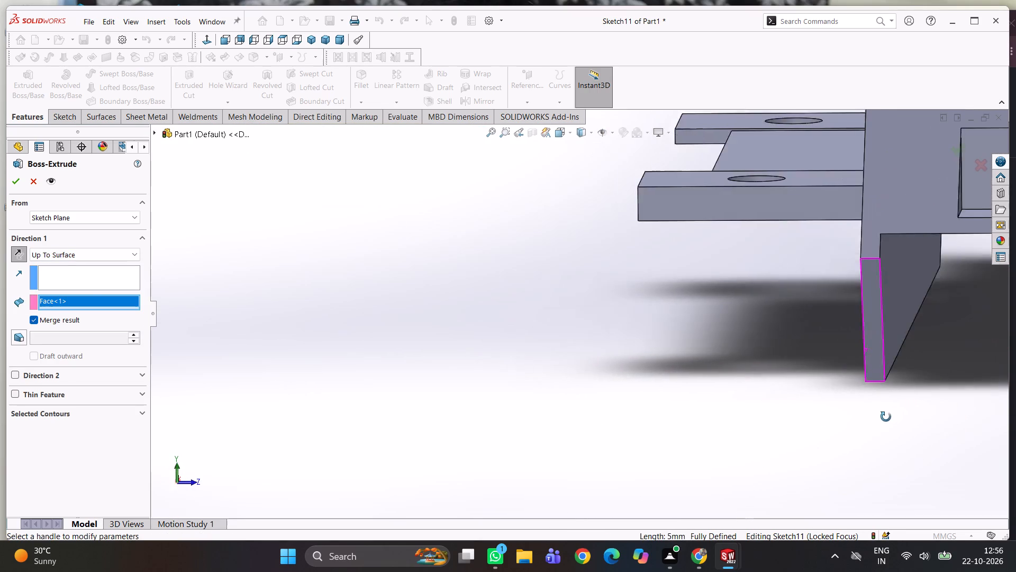
{"action": "middle_click_drag", "start_coordinate": [886, 417], "coordinate": [891, 415]}
{"action": "left_click", "coordinate": [20, 174]}
{"action": "scroll", "coordinate": [211, 281], "scroll_direction": "up", "scroll_amount": 3}
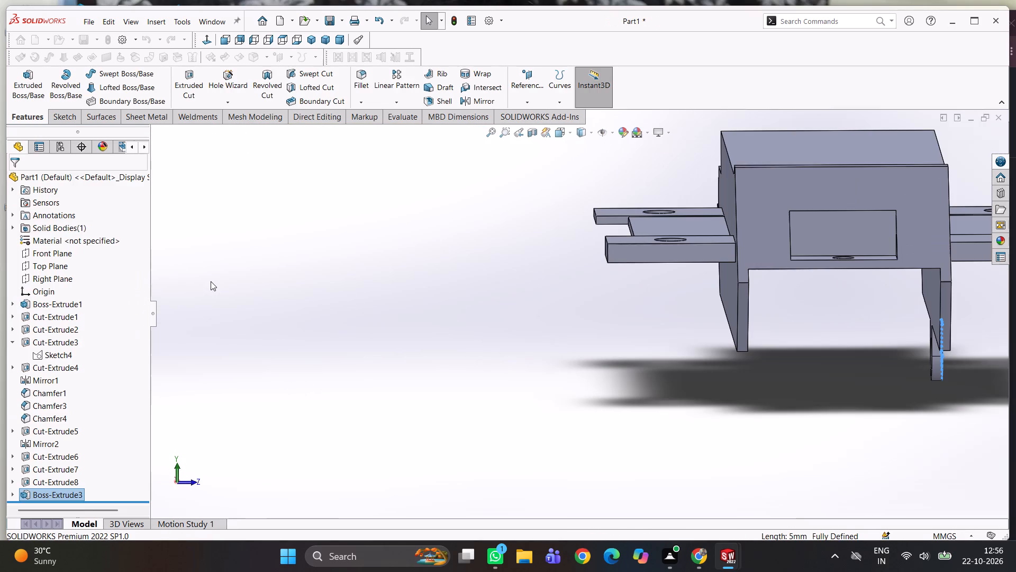
{"action": "middle_click_drag", "start_coordinate": [571, 348], "coordinate": [558, 329]}
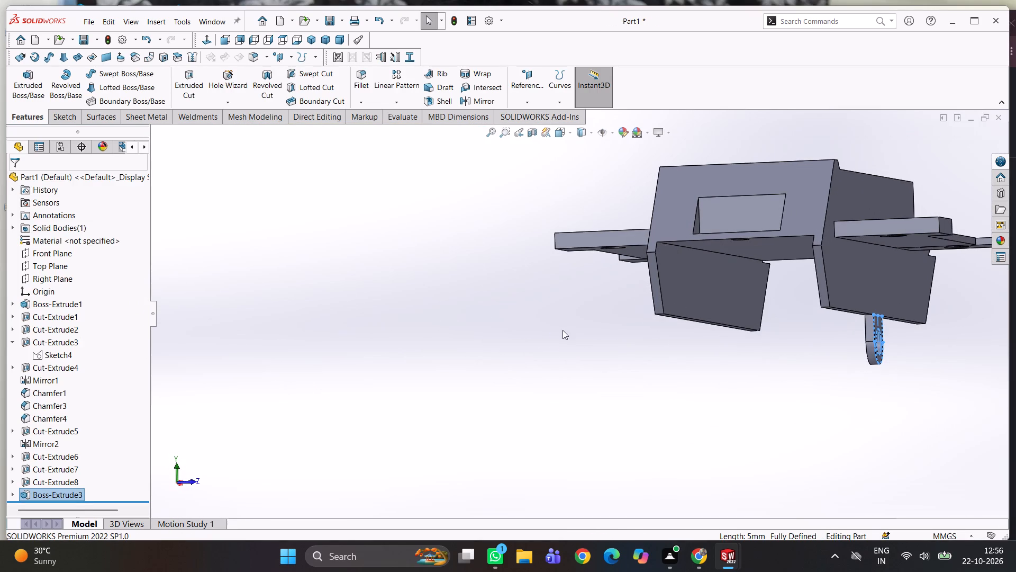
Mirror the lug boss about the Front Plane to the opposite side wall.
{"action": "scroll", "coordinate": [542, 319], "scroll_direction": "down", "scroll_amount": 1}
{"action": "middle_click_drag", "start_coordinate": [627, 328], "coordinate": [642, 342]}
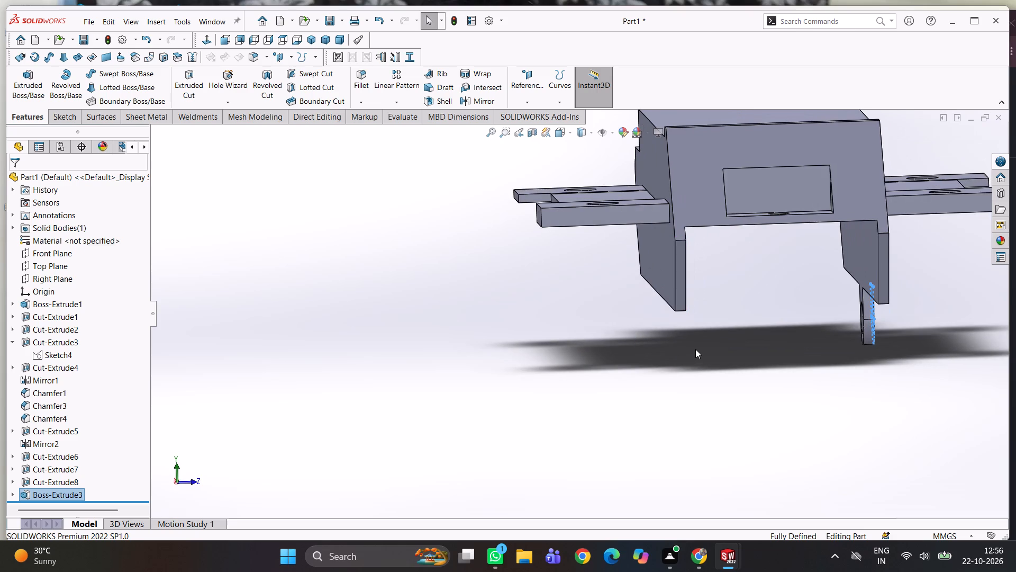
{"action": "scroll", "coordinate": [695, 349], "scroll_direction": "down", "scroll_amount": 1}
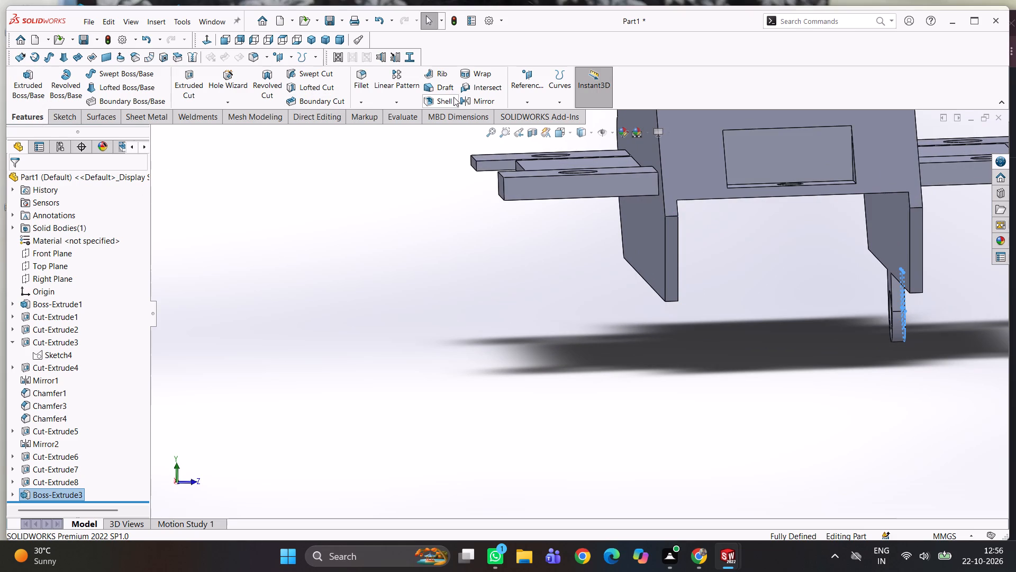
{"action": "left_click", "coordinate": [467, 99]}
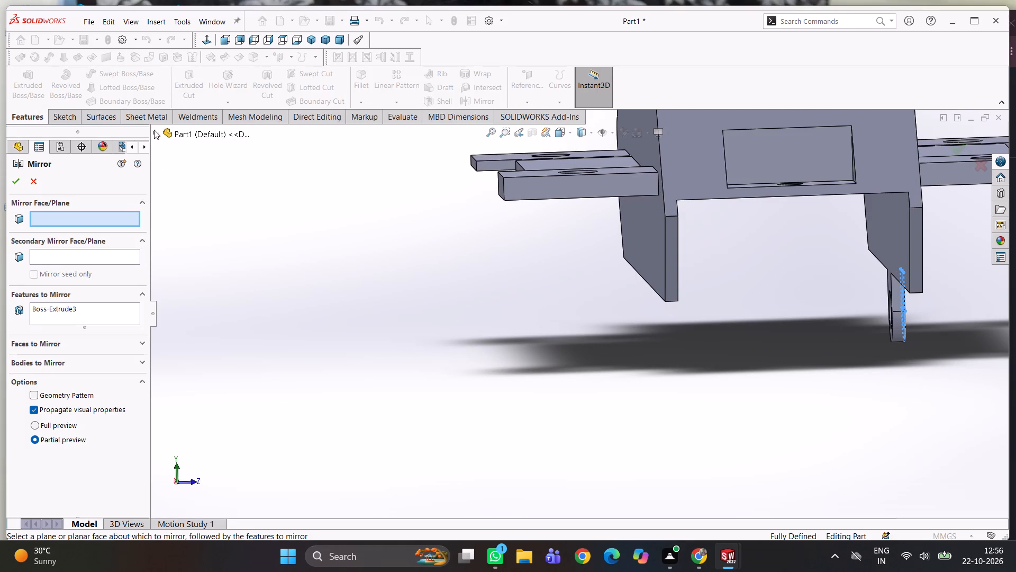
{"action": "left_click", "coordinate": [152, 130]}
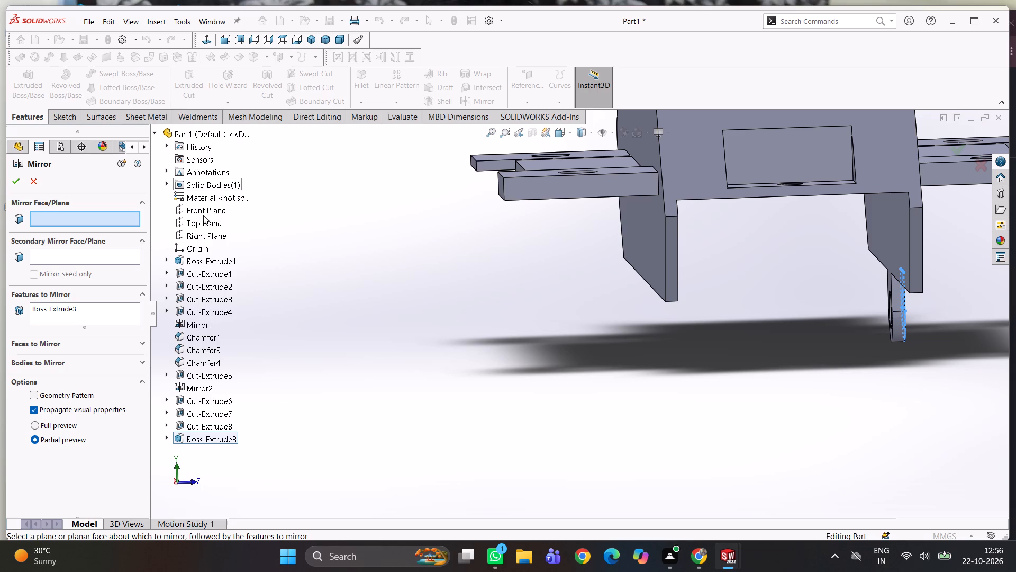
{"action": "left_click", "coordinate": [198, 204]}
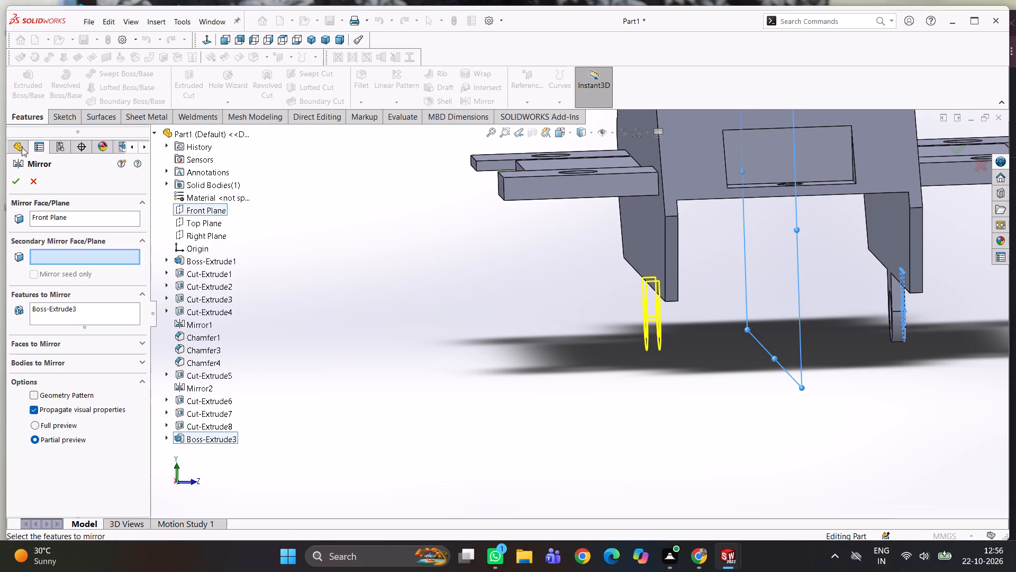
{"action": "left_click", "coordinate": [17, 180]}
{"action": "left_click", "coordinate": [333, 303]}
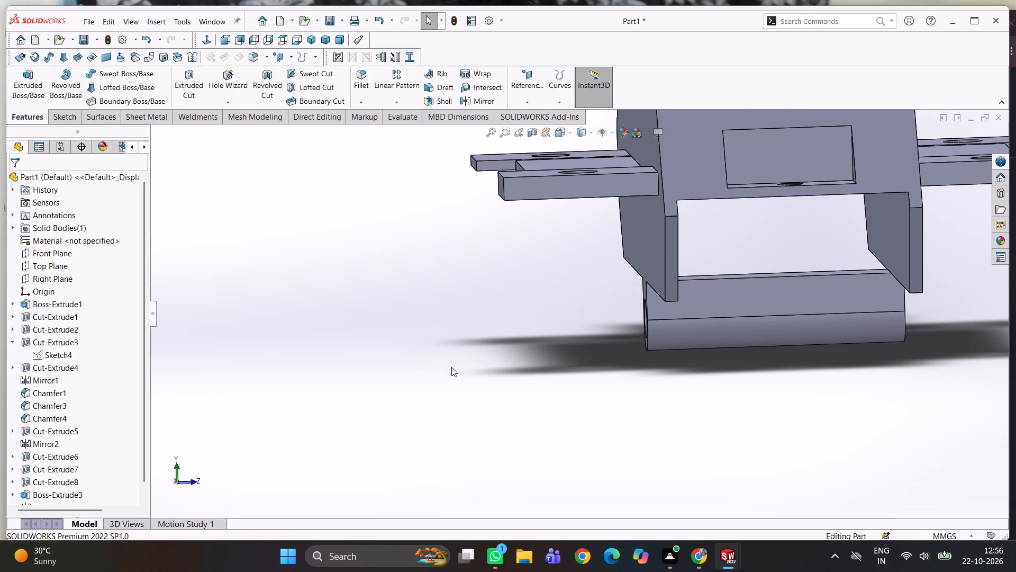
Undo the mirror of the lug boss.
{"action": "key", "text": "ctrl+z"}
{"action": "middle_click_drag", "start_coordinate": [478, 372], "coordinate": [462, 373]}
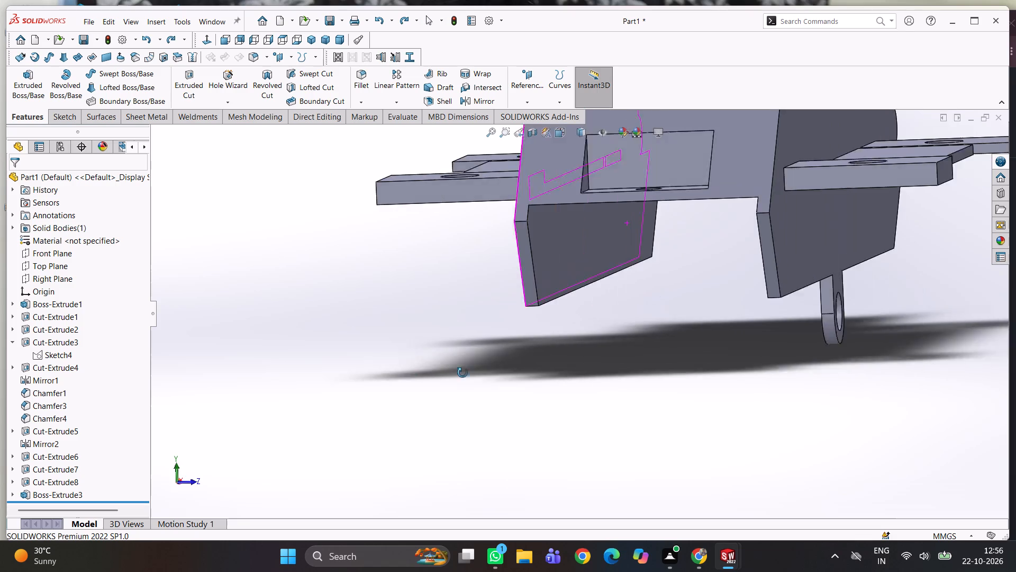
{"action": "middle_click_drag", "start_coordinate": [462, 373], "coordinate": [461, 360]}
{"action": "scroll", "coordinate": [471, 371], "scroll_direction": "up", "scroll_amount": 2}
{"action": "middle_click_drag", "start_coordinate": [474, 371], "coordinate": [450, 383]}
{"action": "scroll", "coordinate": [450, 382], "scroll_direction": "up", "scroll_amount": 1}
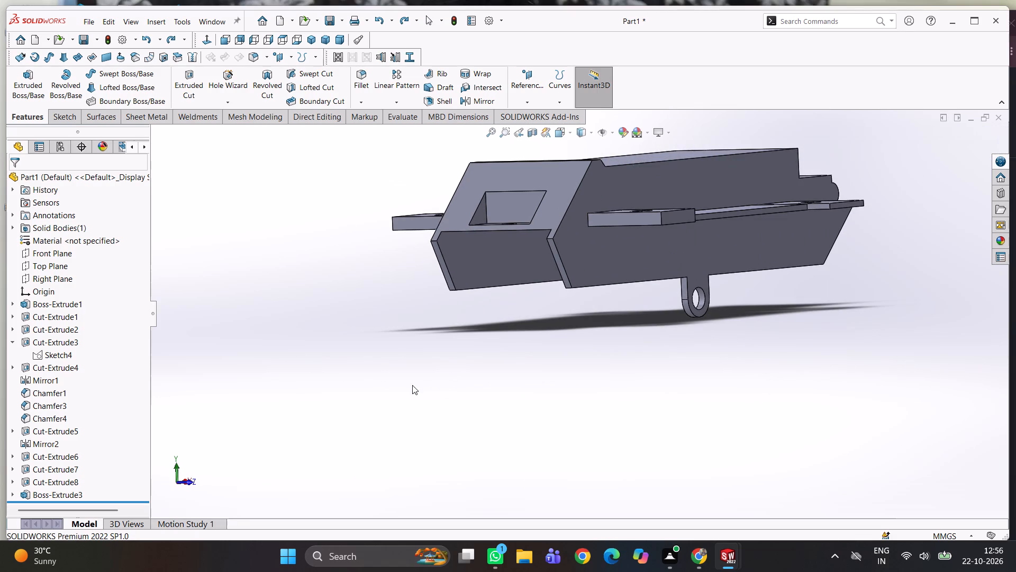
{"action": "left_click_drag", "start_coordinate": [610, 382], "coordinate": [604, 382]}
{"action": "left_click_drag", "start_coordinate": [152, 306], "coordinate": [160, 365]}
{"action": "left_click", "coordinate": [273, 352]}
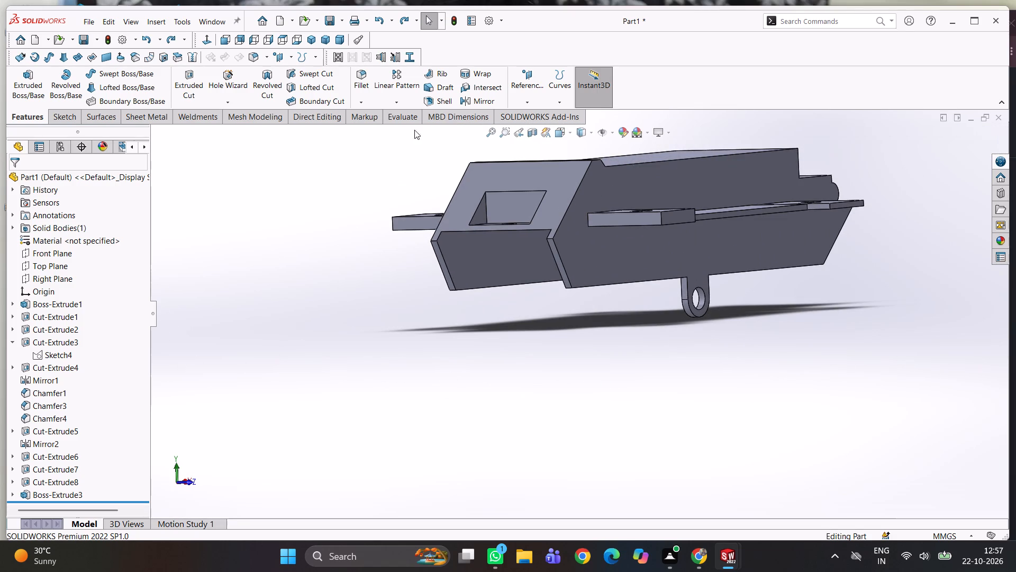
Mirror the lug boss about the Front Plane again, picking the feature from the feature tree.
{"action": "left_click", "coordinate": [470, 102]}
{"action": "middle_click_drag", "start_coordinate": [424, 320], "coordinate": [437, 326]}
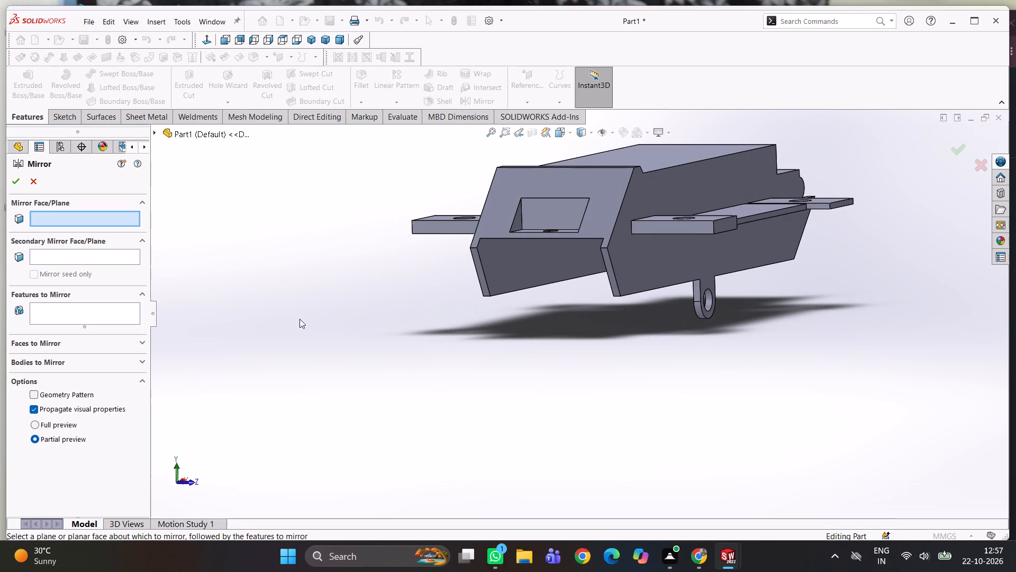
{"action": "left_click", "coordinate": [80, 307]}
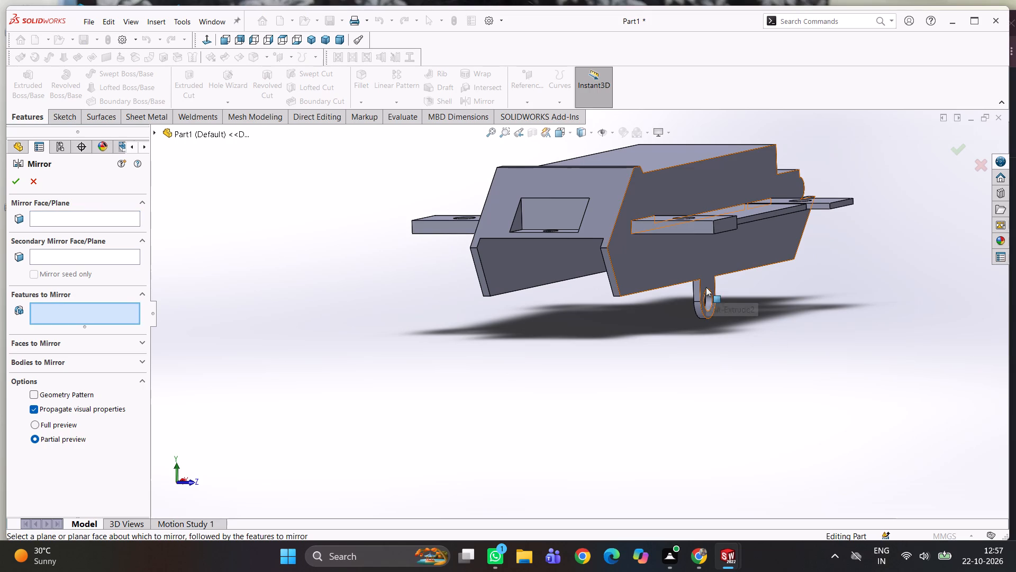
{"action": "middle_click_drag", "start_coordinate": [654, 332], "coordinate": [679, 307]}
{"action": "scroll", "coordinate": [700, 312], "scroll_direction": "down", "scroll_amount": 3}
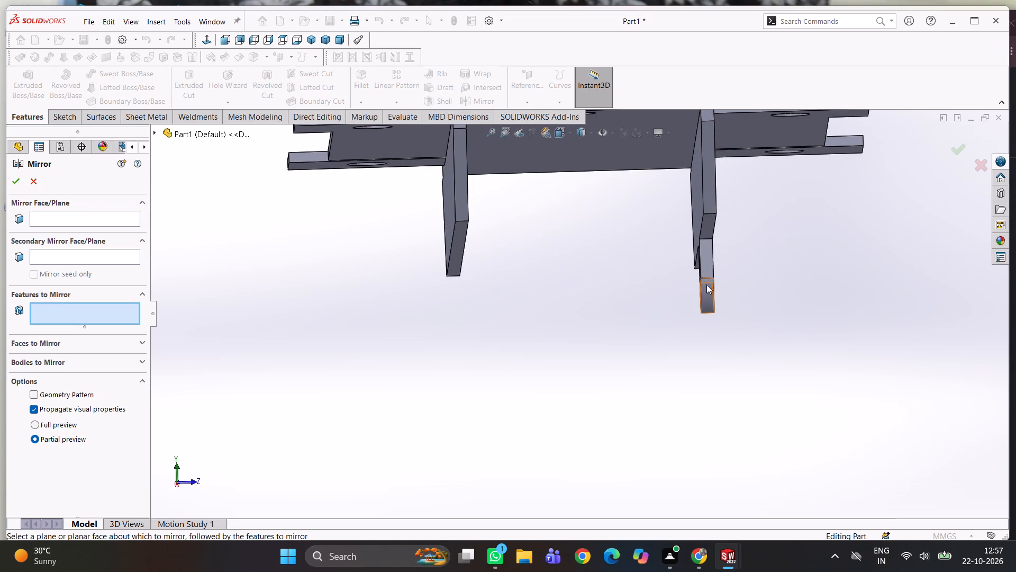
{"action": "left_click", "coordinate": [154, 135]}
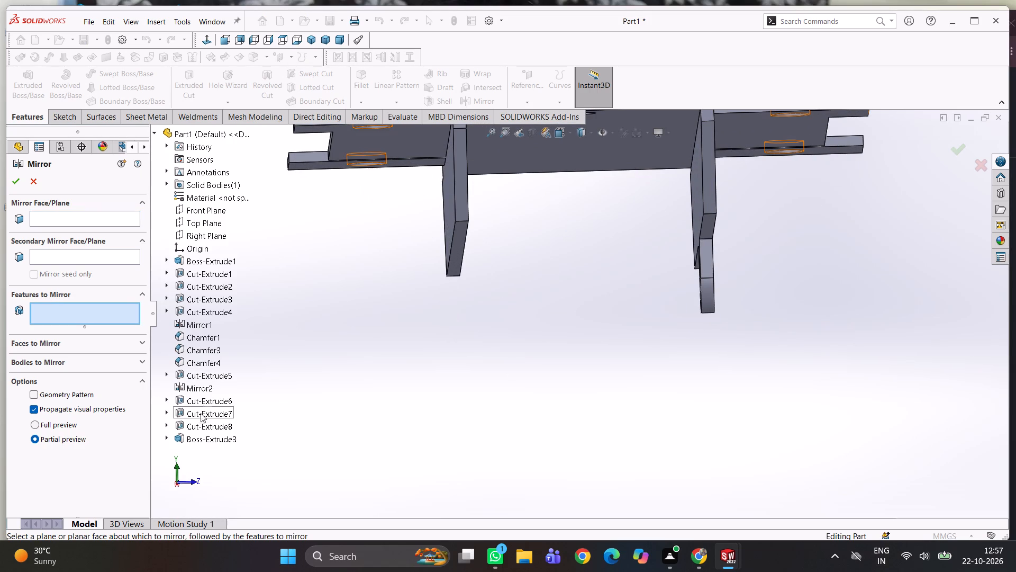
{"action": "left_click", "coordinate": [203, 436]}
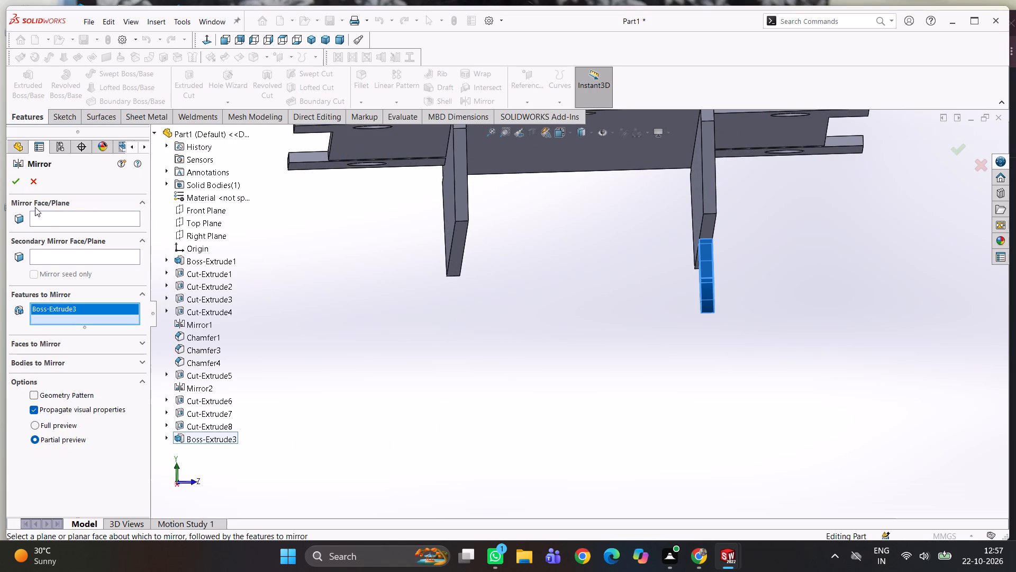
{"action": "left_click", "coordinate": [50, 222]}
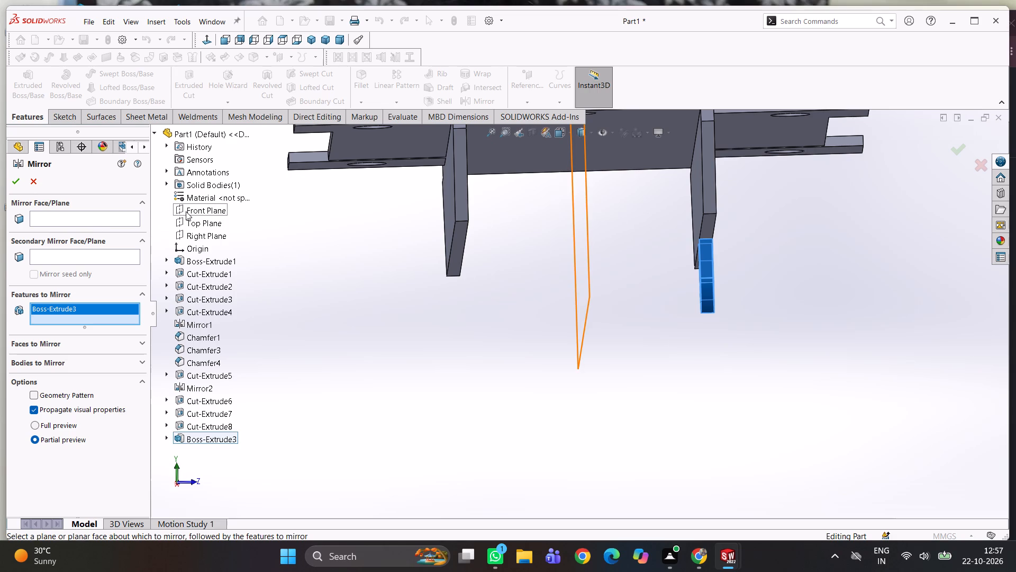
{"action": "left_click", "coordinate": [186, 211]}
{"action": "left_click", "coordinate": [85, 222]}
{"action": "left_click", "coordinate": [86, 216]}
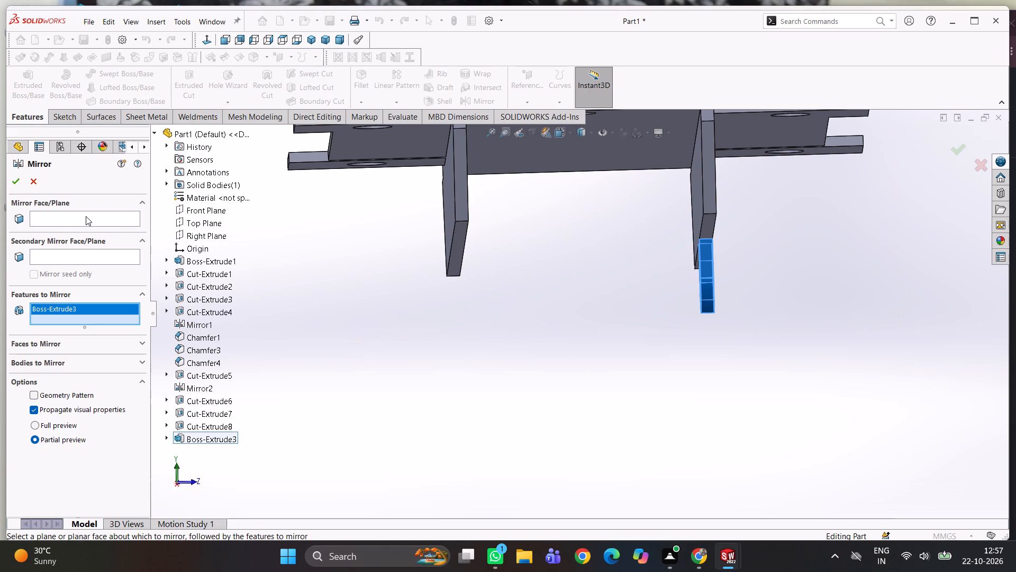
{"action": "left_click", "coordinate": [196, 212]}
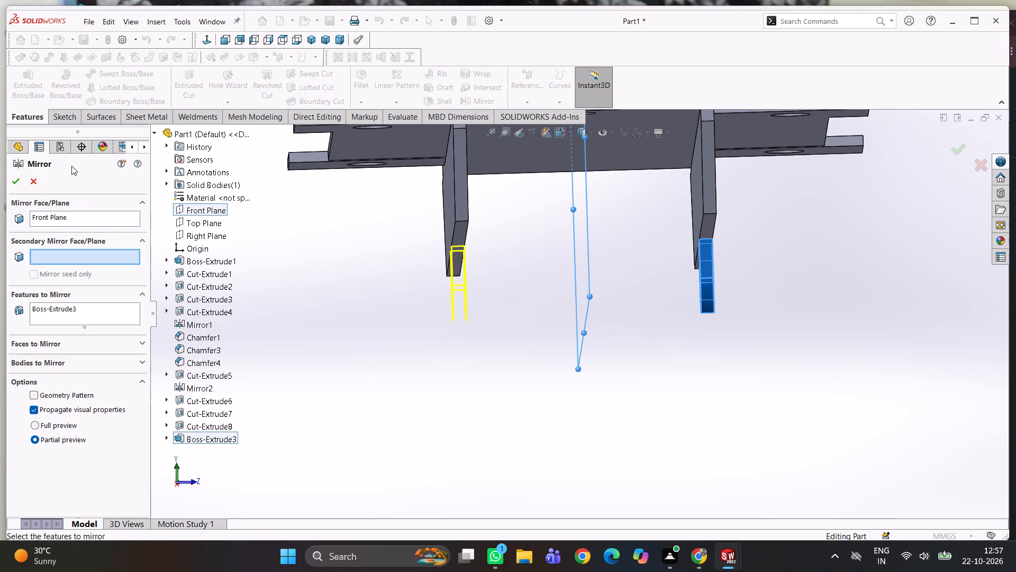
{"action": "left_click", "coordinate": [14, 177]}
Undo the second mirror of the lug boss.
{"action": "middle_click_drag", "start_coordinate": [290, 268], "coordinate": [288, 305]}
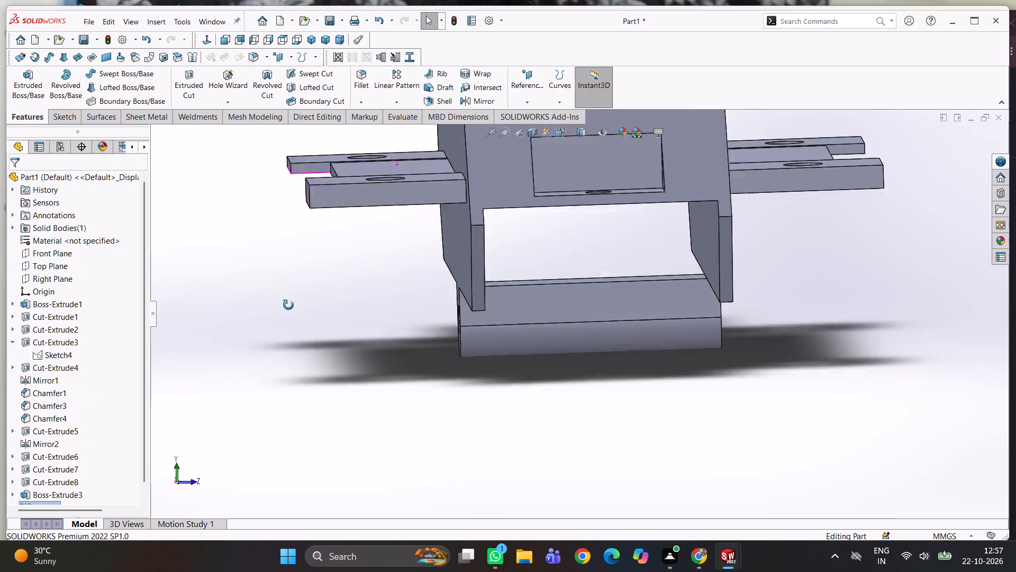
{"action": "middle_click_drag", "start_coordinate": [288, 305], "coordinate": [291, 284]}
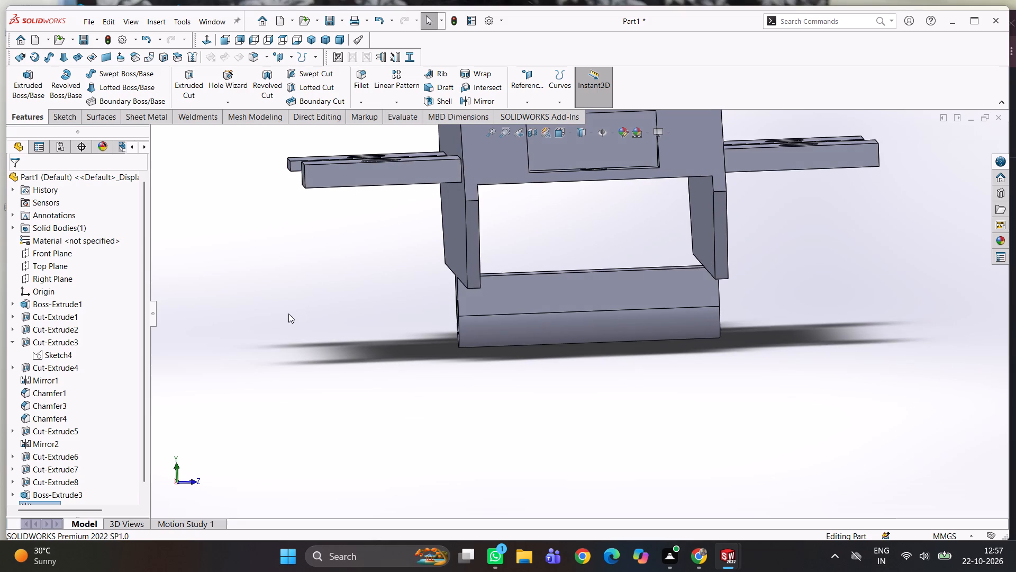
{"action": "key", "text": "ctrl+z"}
Start a new sketch on the outer face of the side wall opposite the lug.
{"action": "scroll", "coordinate": [372, 314], "scroll_direction": "up", "scroll_amount": 2}
{"action": "middle_click_drag", "start_coordinate": [377, 315], "coordinate": [351, 348]}
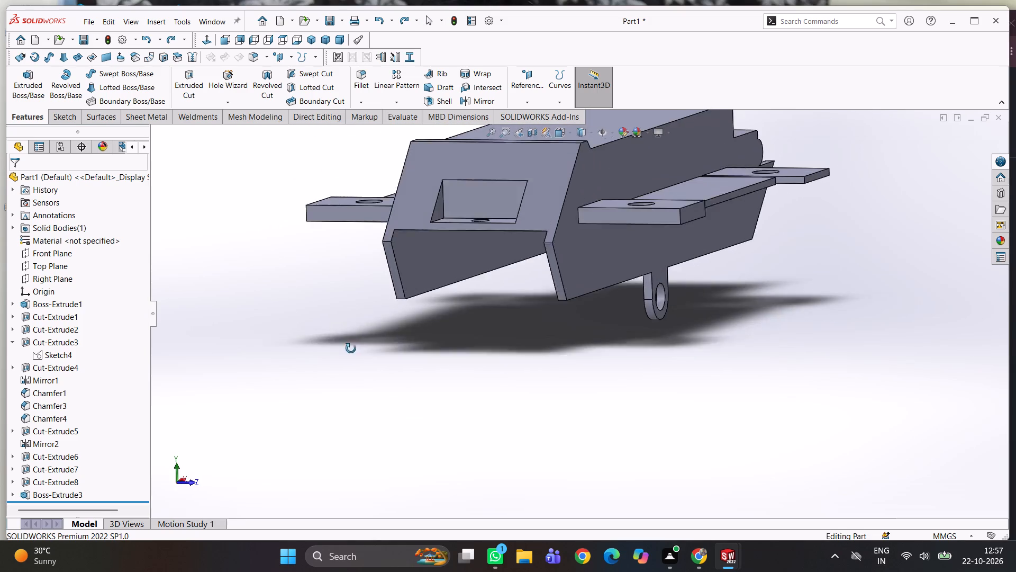
{"action": "middle_click_drag", "start_coordinate": [351, 348], "coordinate": [347, 354]}
{"action": "scroll", "coordinate": [448, 368], "scroll_direction": "up", "scroll_amount": 2}
{"action": "middle_click_drag", "start_coordinate": [523, 366], "coordinate": [467, 387]}
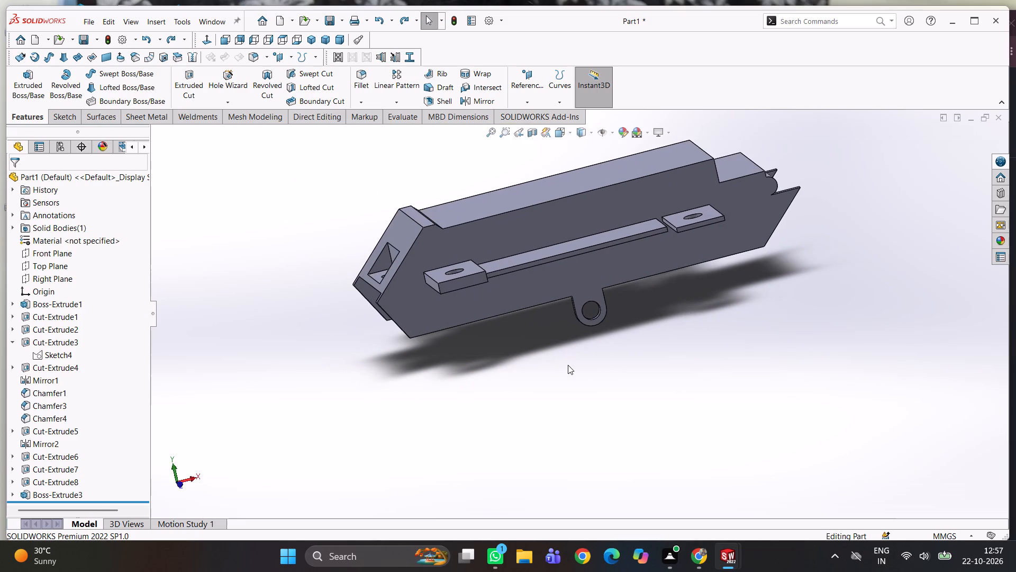
{"action": "scroll", "coordinate": [566, 368], "scroll_direction": "up", "scroll_amount": 2}
{"action": "left_click", "coordinate": [292, 305]}
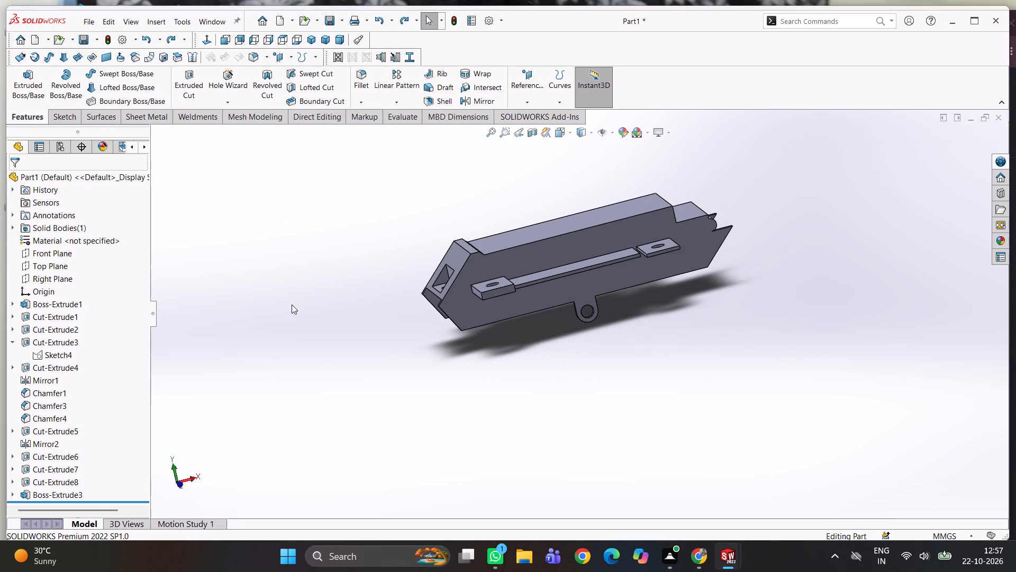
{"action": "left_click", "coordinate": [292, 305]}
{"action": "middle_click_drag", "start_coordinate": [537, 273], "coordinate": [660, 285]}
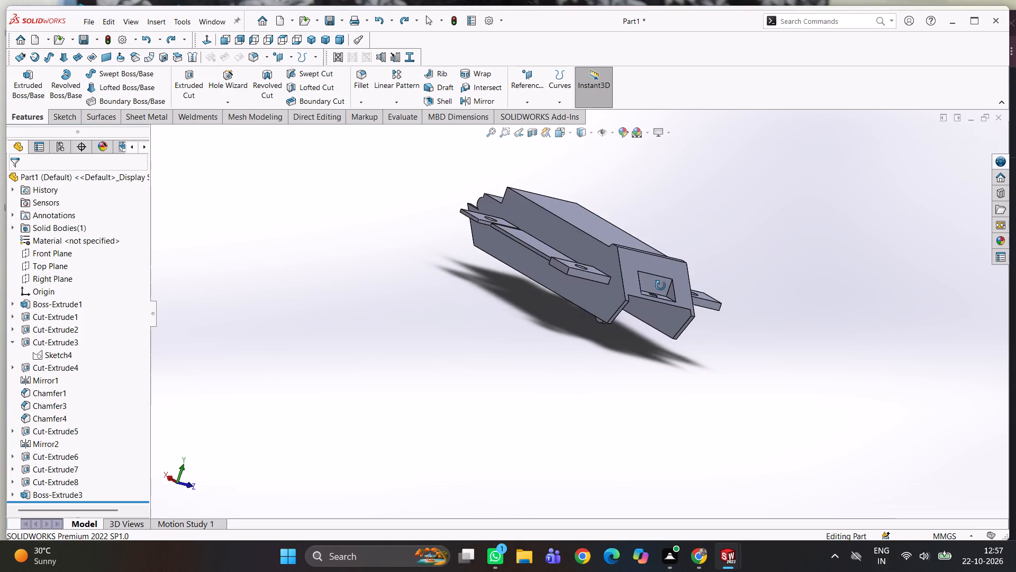
{"action": "middle_click_drag", "start_coordinate": [660, 285], "coordinate": [660, 282]}
{"action": "scroll", "coordinate": [566, 316], "scroll_direction": "down", "scroll_amount": 3}
{"action": "left_click", "coordinate": [529, 243]}
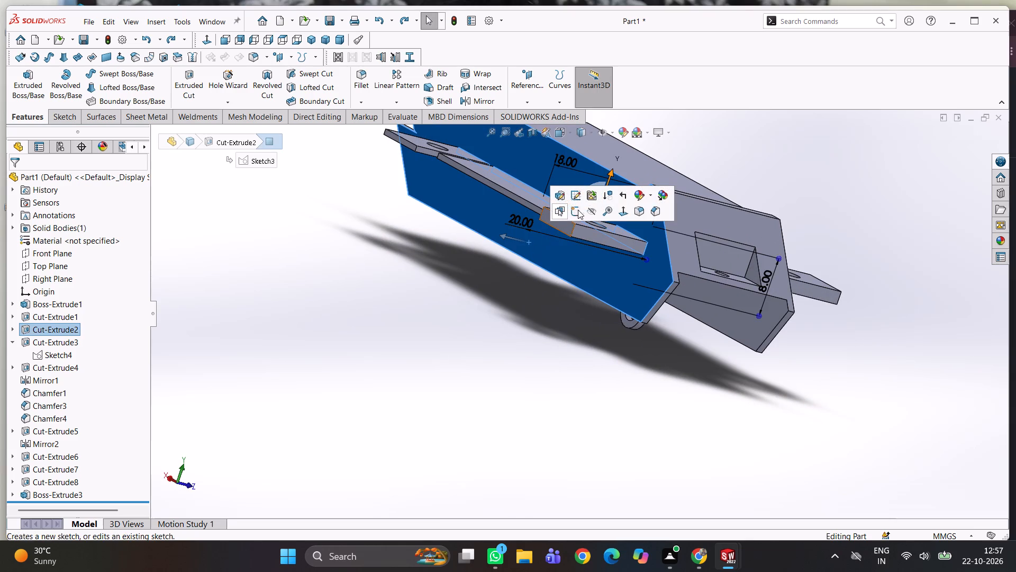
{"action": "left_click", "coordinate": [578, 212]}
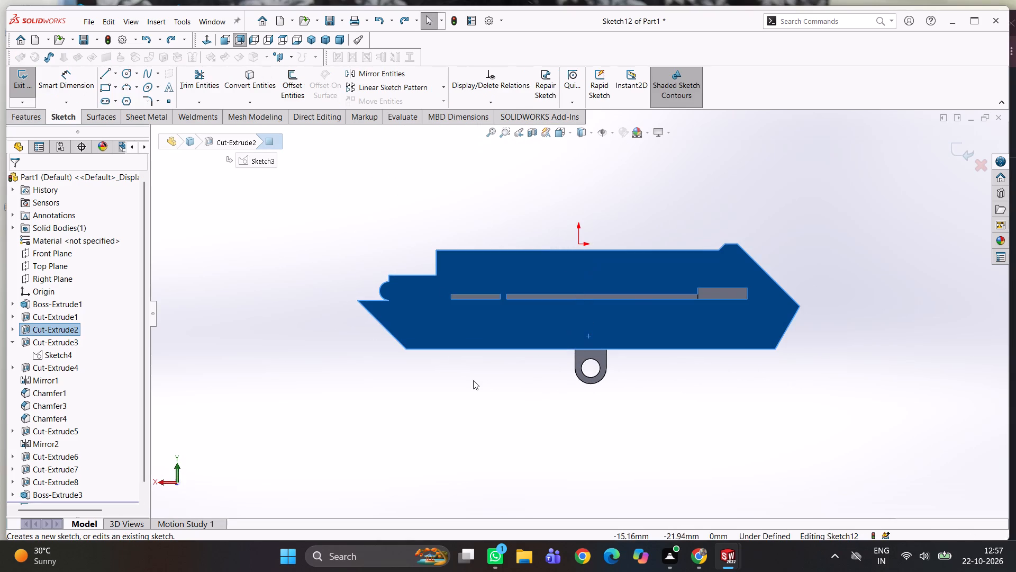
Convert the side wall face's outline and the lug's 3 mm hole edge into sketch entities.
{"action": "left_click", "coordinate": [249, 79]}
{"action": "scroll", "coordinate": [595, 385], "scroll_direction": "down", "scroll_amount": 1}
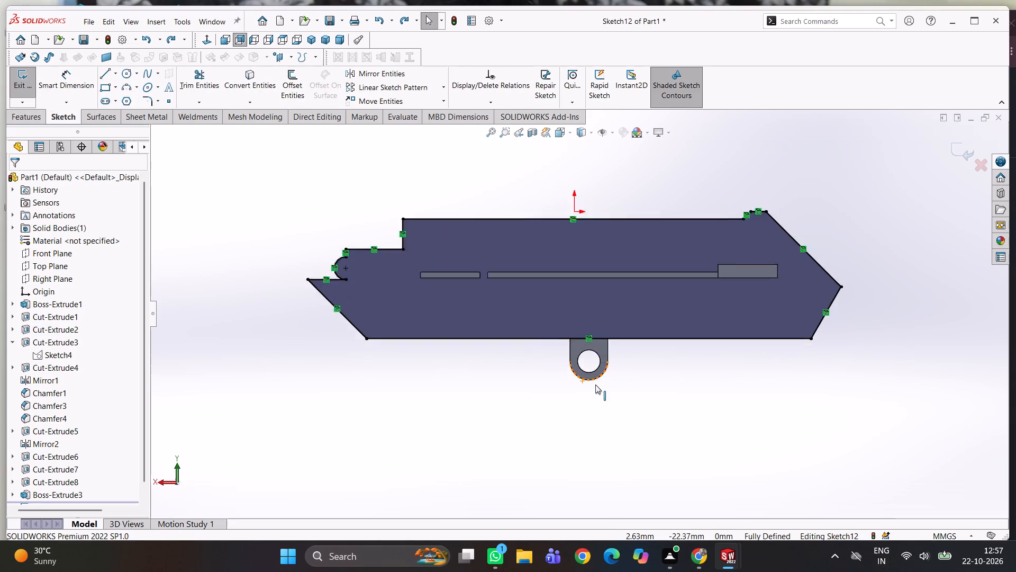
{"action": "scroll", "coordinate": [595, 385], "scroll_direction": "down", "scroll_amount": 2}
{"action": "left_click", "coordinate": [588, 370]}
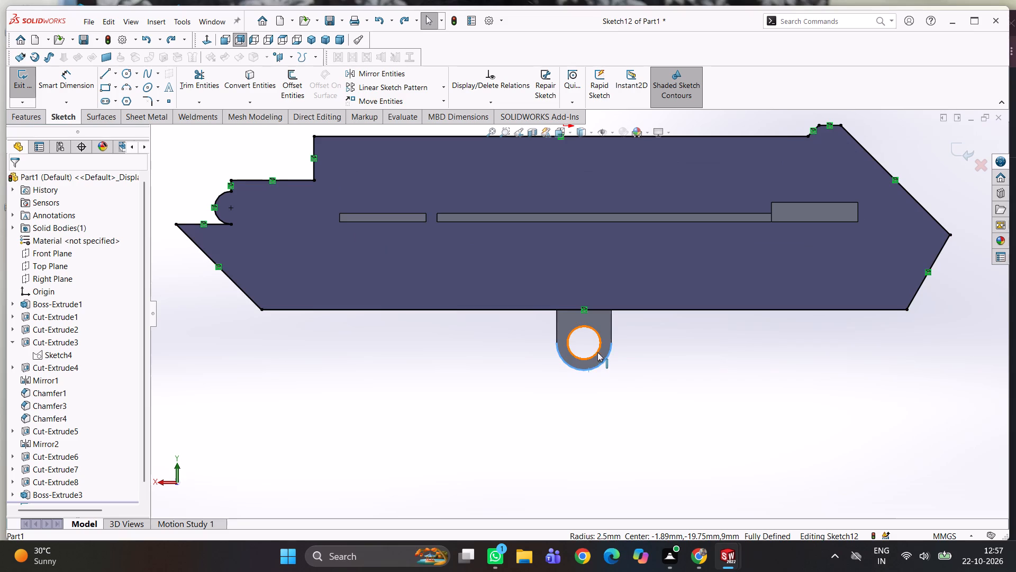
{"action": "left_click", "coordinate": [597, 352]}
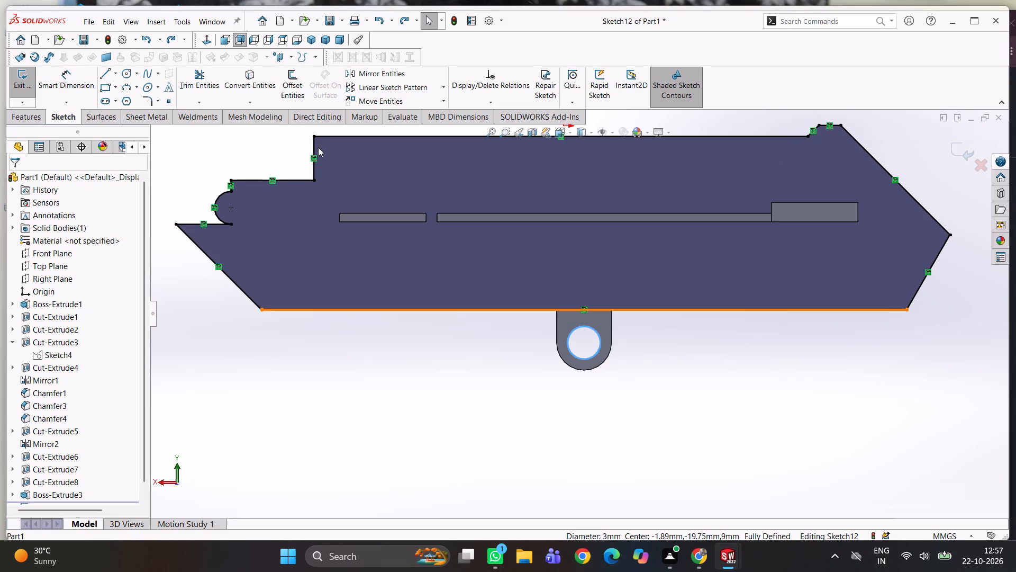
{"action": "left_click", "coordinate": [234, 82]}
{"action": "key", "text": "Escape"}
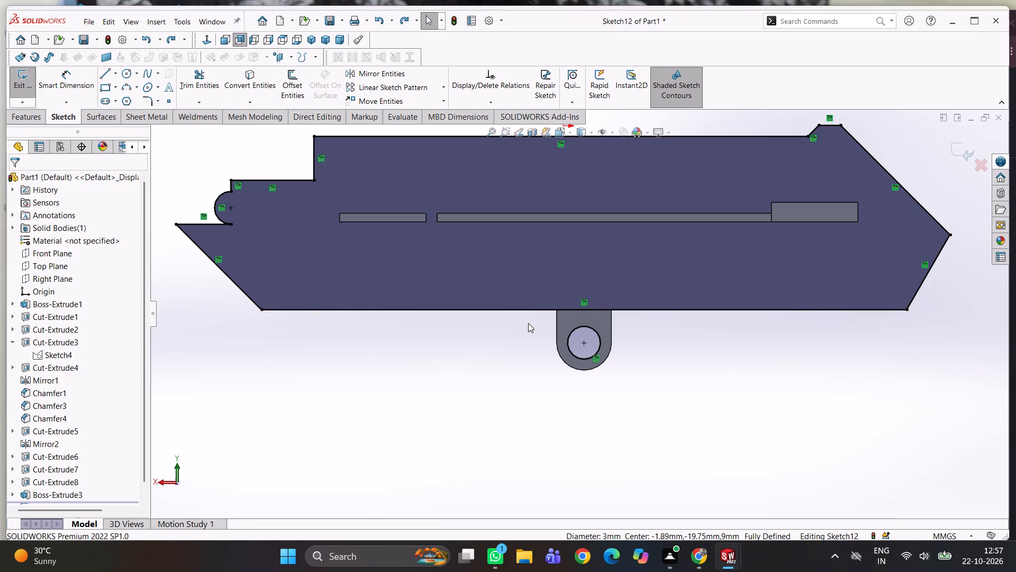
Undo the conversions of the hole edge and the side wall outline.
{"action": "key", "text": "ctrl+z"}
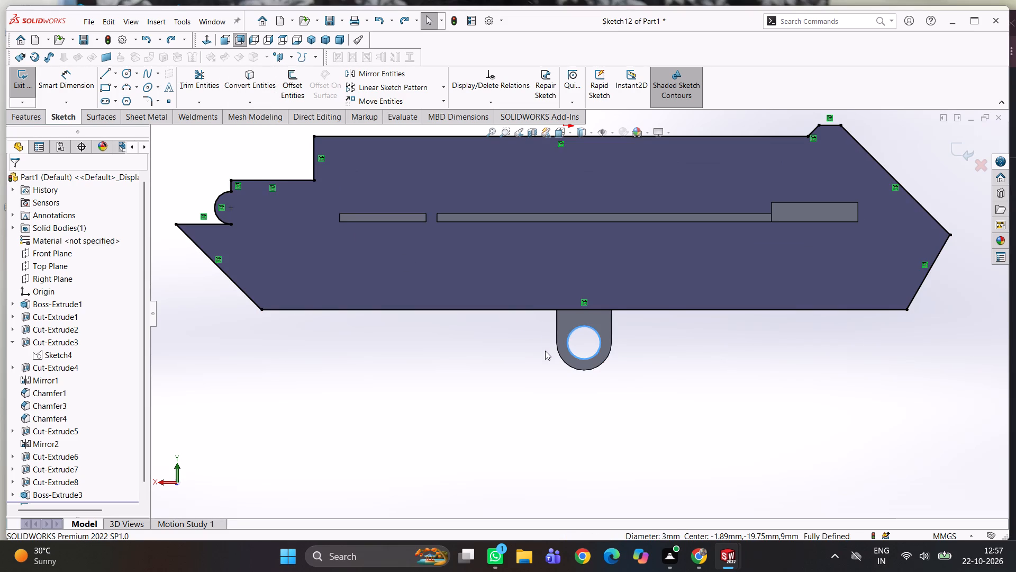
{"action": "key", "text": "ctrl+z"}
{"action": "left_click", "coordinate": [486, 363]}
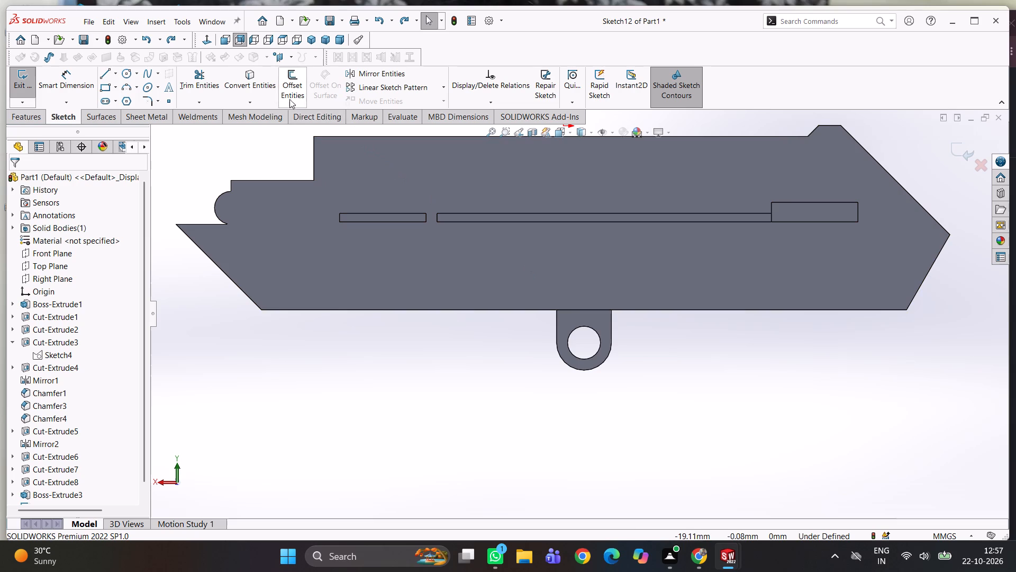
Convert the existing lug's two straight side edges, rounded bottom edge and hole edge into sketch entities.
{"action": "left_click", "coordinate": [256, 86]}
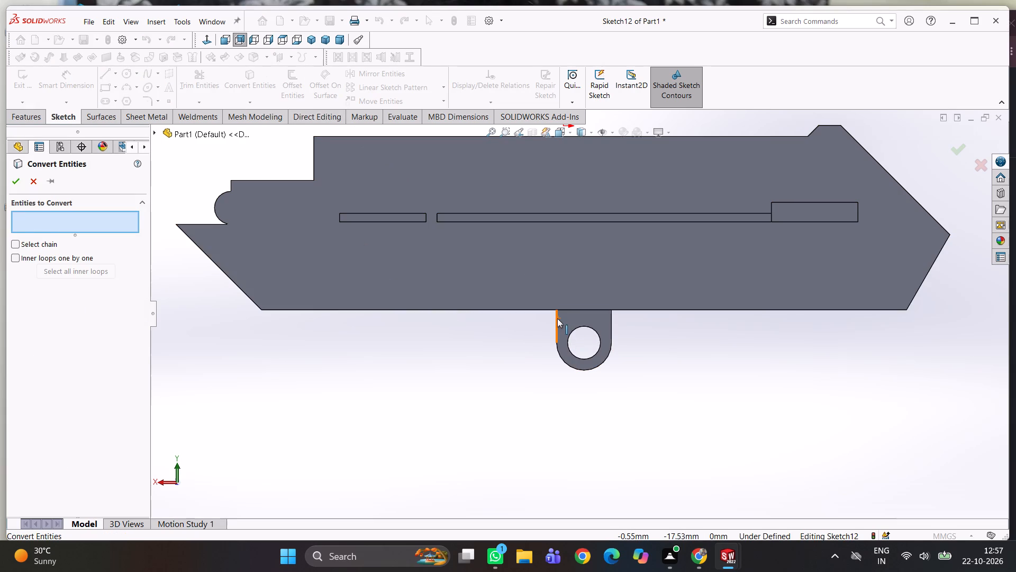
{"action": "left_click", "coordinate": [557, 318]}
{"action": "left_click", "coordinate": [559, 356]}
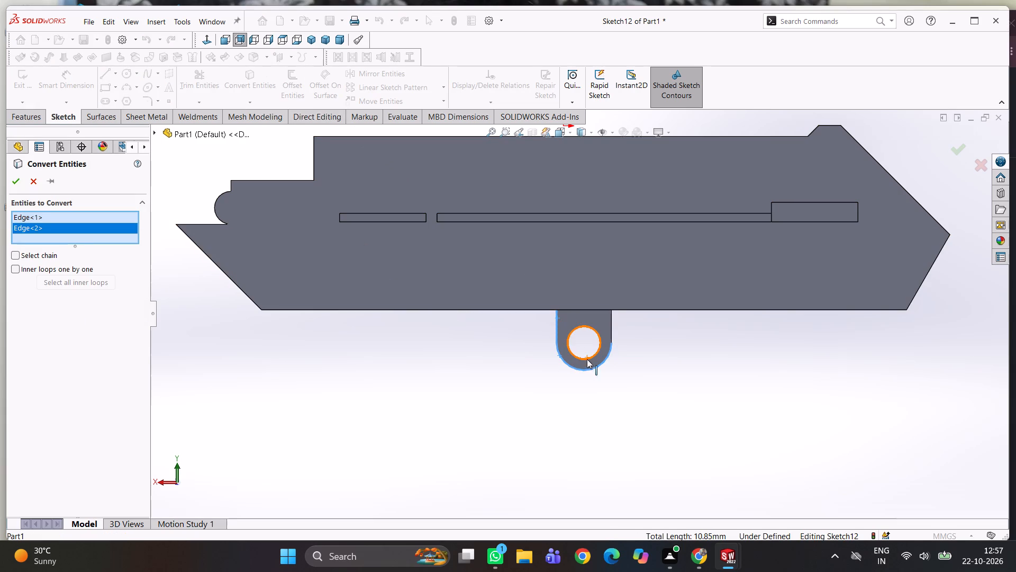
{"action": "left_click", "coordinate": [586, 358]}
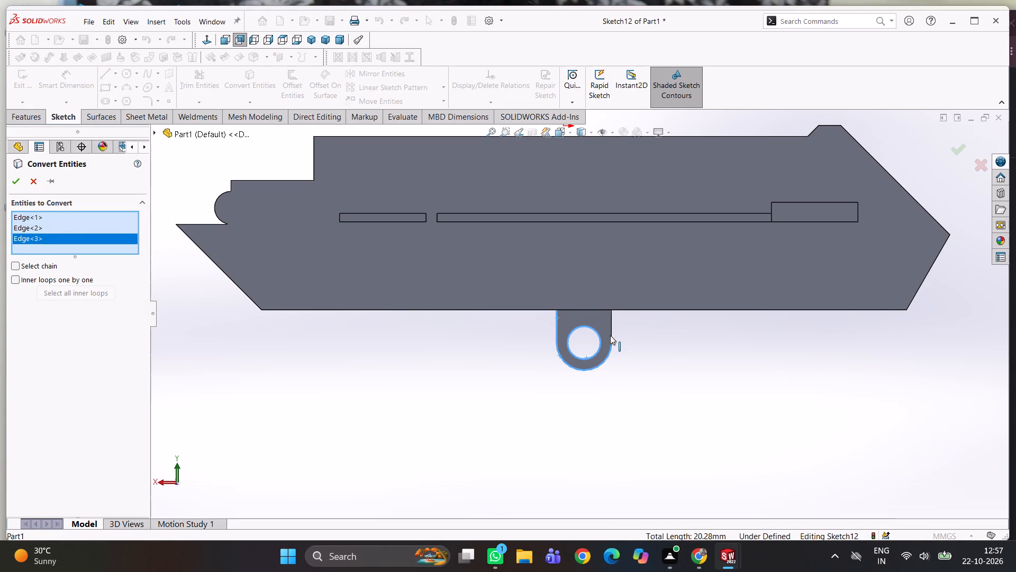
{"action": "left_click", "coordinate": [612, 332]}
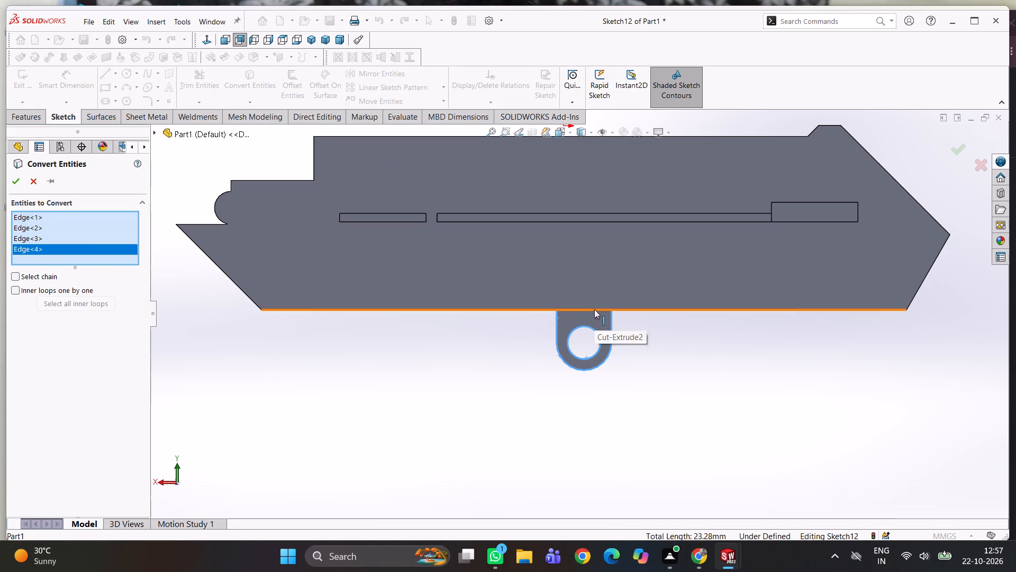
{"action": "left_click", "coordinate": [594, 309]}
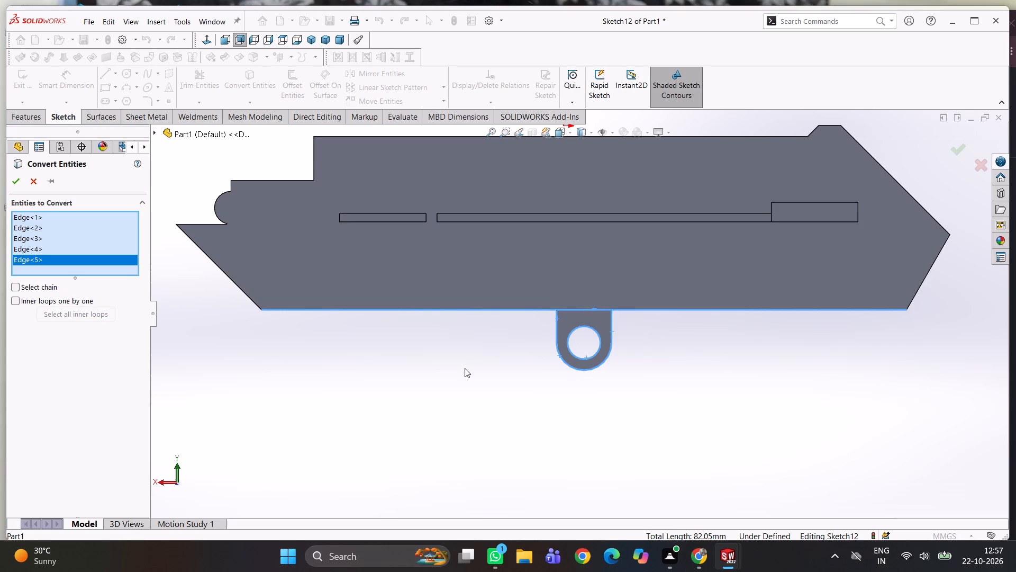
{"action": "left_click", "coordinate": [510, 309]}
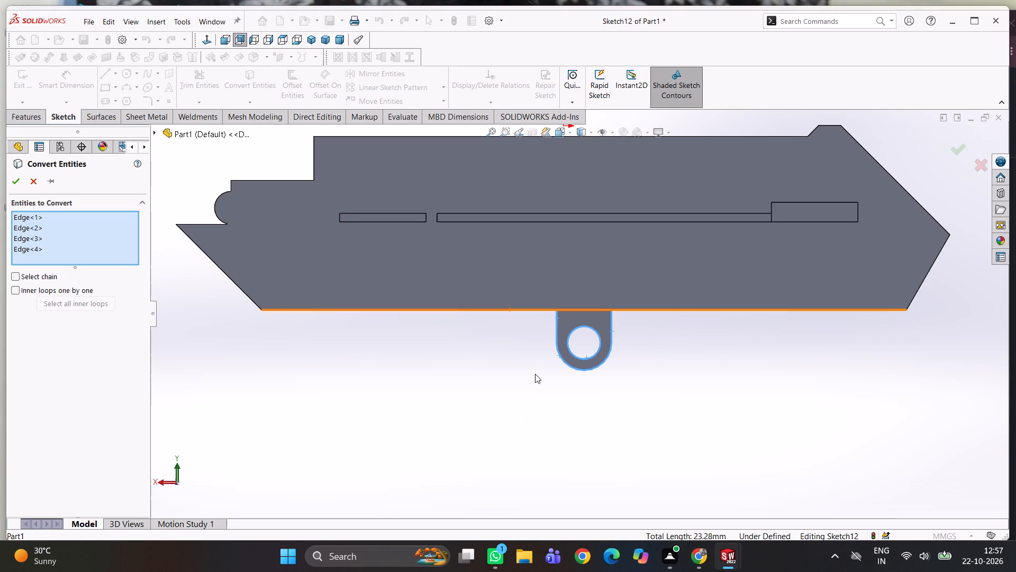
{"action": "scroll", "coordinate": [604, 328], "scroll_direction": "down", "scroll_amount": 4}
{"action": "middle_click_drag", "start_coordinate": [624, 338], "coordinate": [605, 334]}
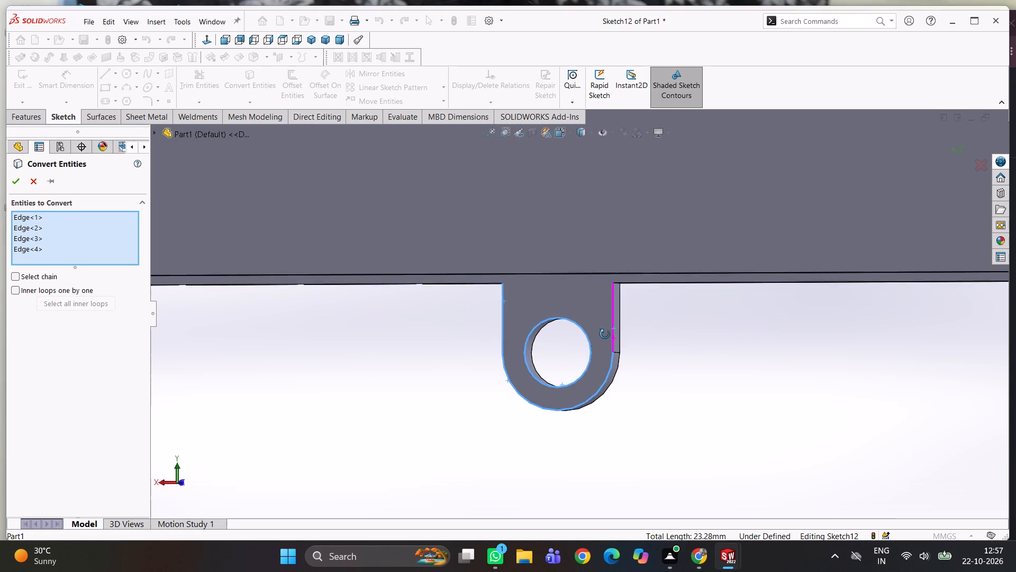
{"action": "middle_click_drag", "start_coordinate": [605, 334], "coordinate": [604, 334]}
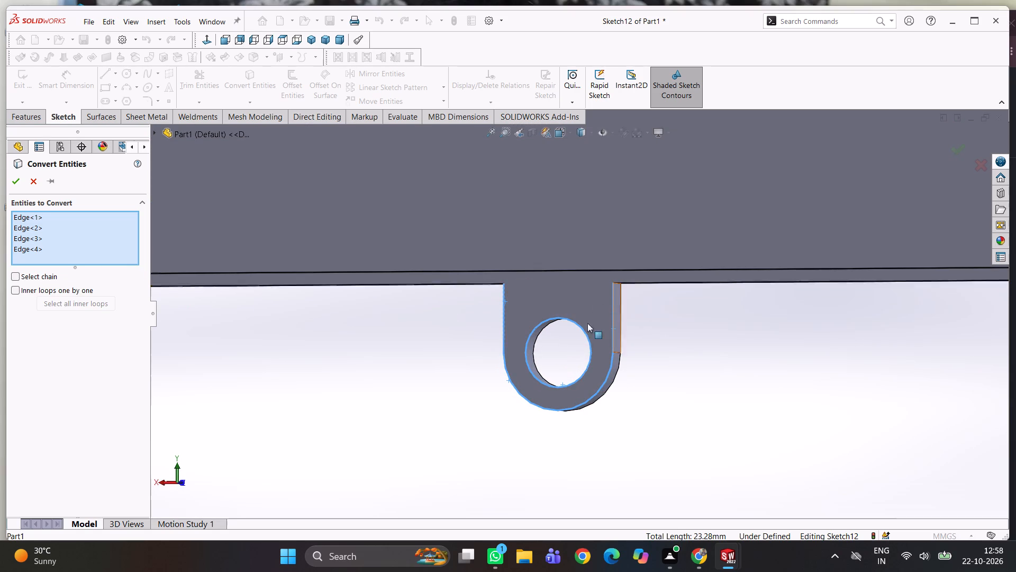
{"action": "left_click", "coordinate": [19, 180]}
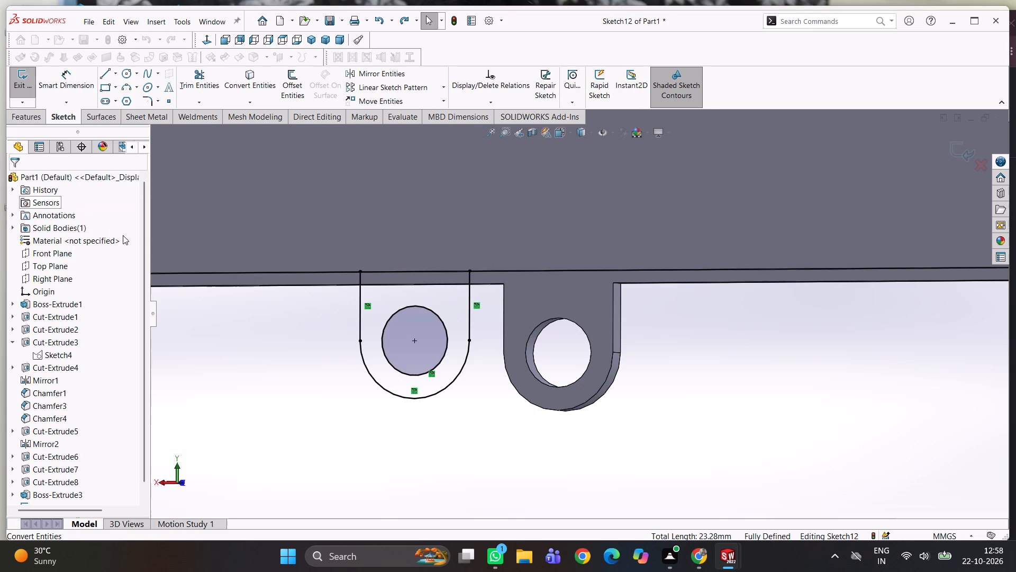
Close the converted lug profile with a 5 mm horizontal line joining the top ends of its two sides.
{"action": "scroll", "coordinate": [216, 258], "scroll_direction": "up", "scroll_amount": 3}
{"action": "middle_click_drag", "start_coordinate": [290, 330], "coordinate": [306, 358]}
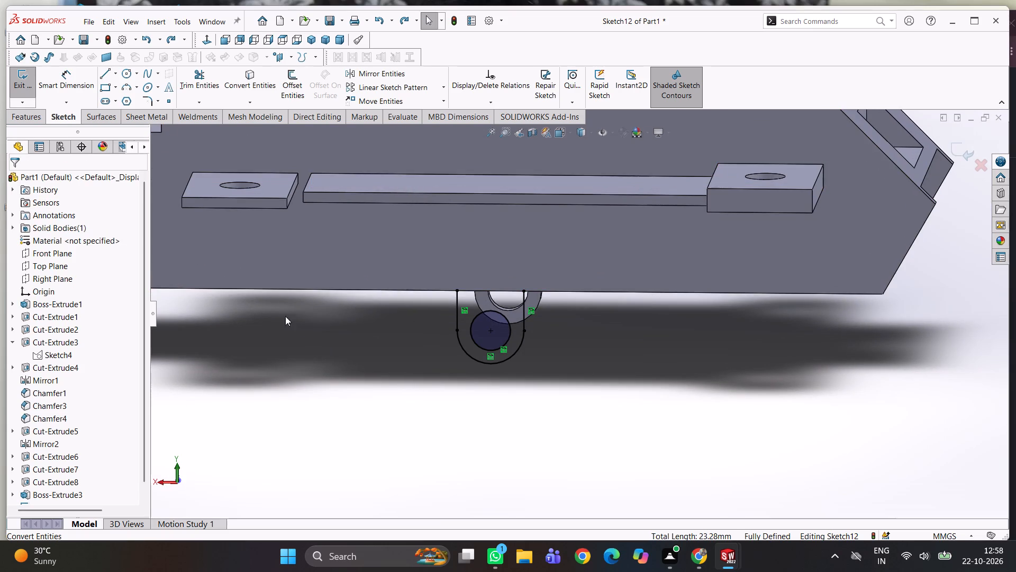
{"action": "left_click", "coordinate": [206, 39]}
{"action": "right_click_drag", "start_coordinate": [489, 392], "coordinate": [412, 390]}
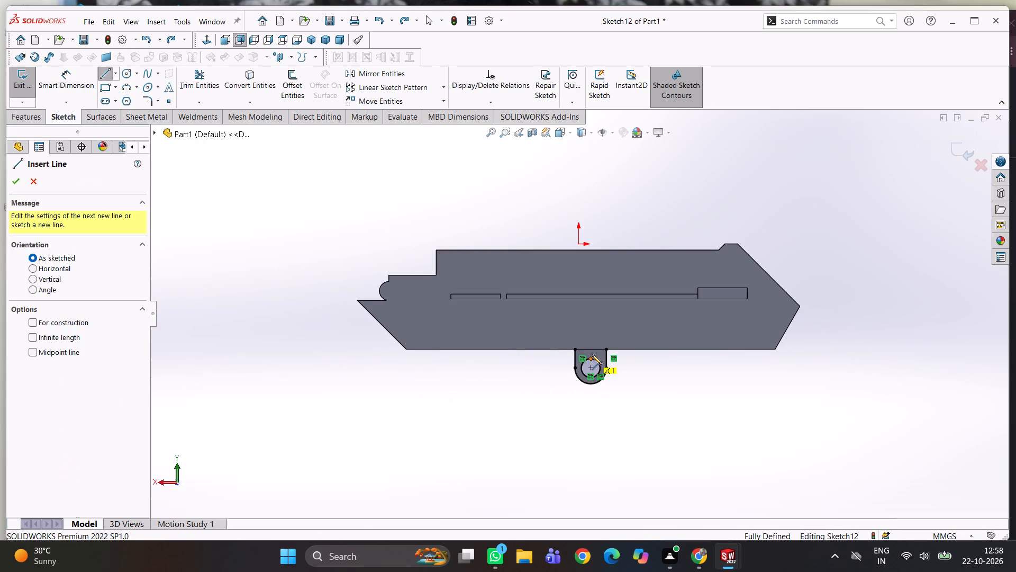
{"action": "scroll", "coordinate": [594, 347], "scroll_direction": "down", "scroll_amount": 4}
{"action": "left_click", "coordinate": [555, 334]}
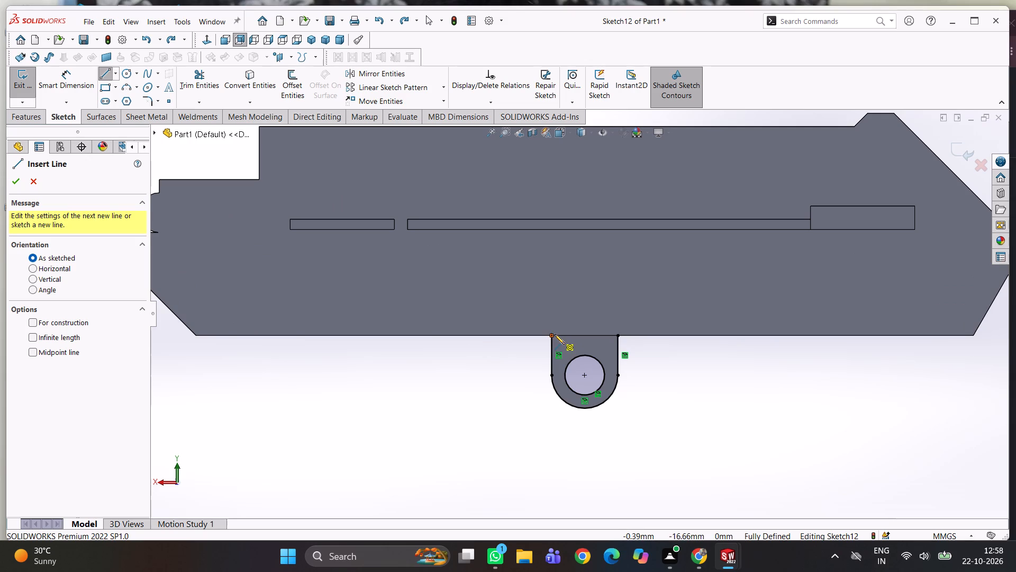
{"action": "left_click", "coordinate": [620, 335]}
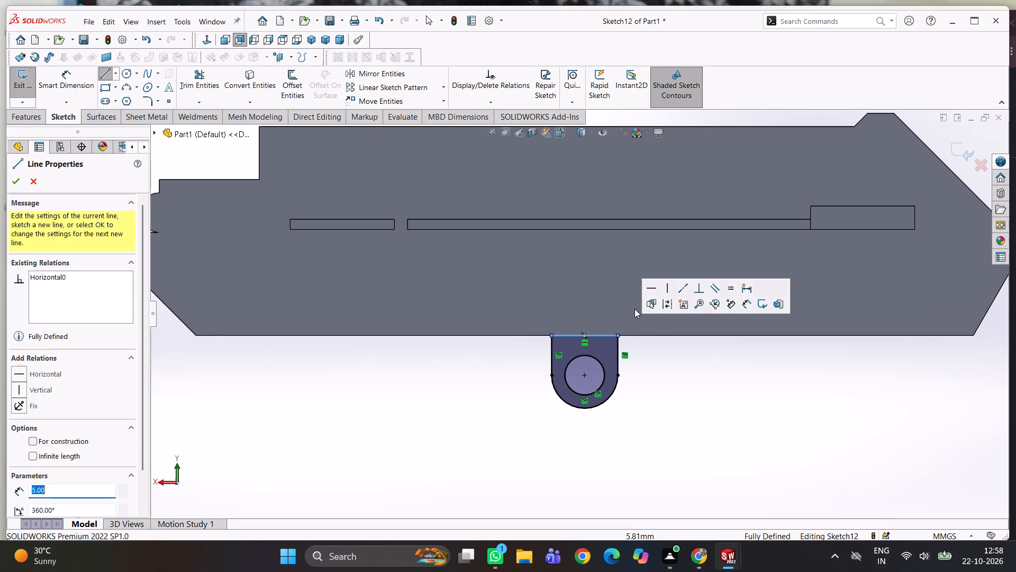
{"action": "key", "text": "Escape"}
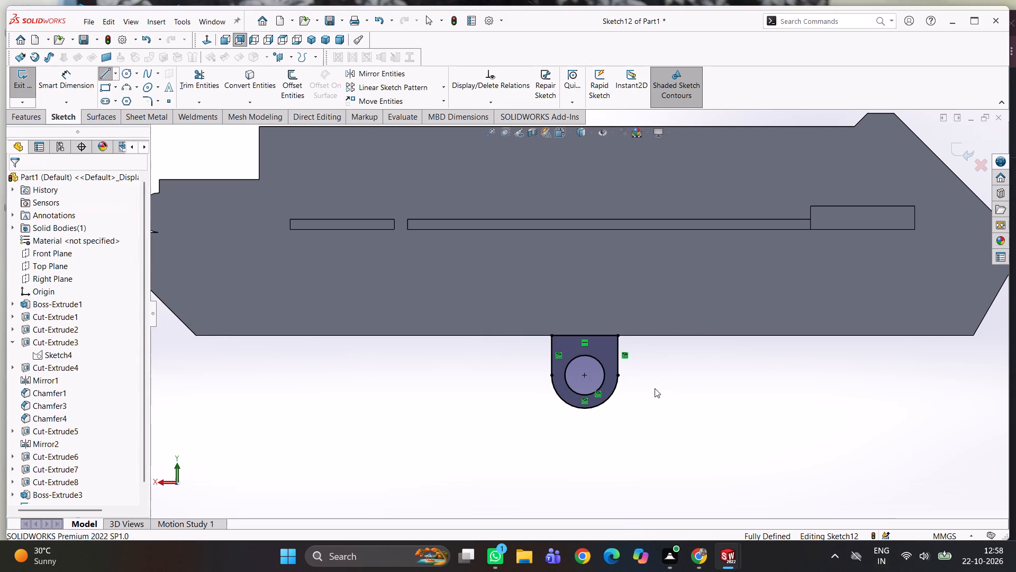
Extrude the closed lug profile with Up To Surface, ending at the inner face of the same side wall.
{"action": "left_click", "coordinate": [13, 114]}
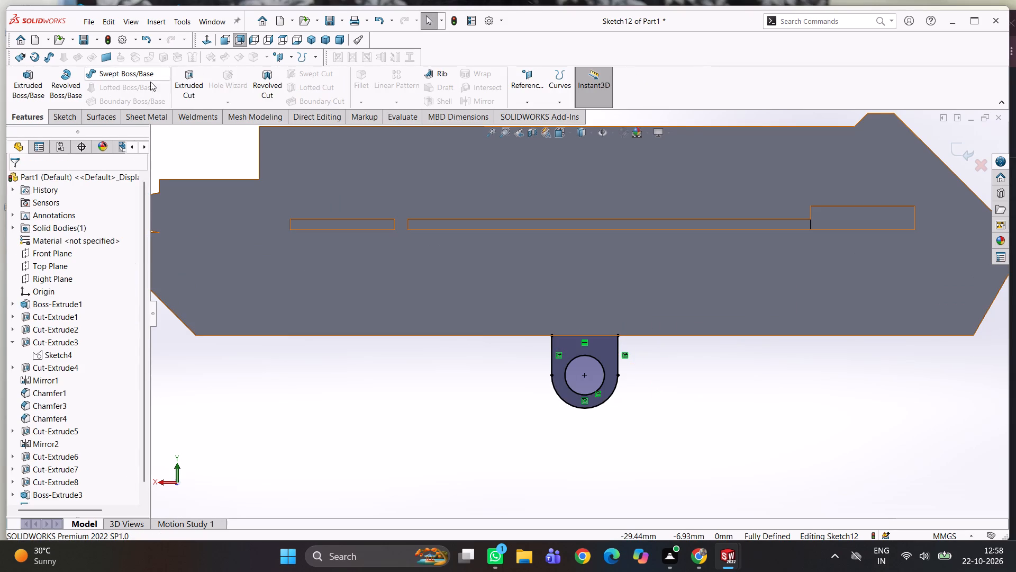
{"action": "left_click", "coordinate": [34, 87]}
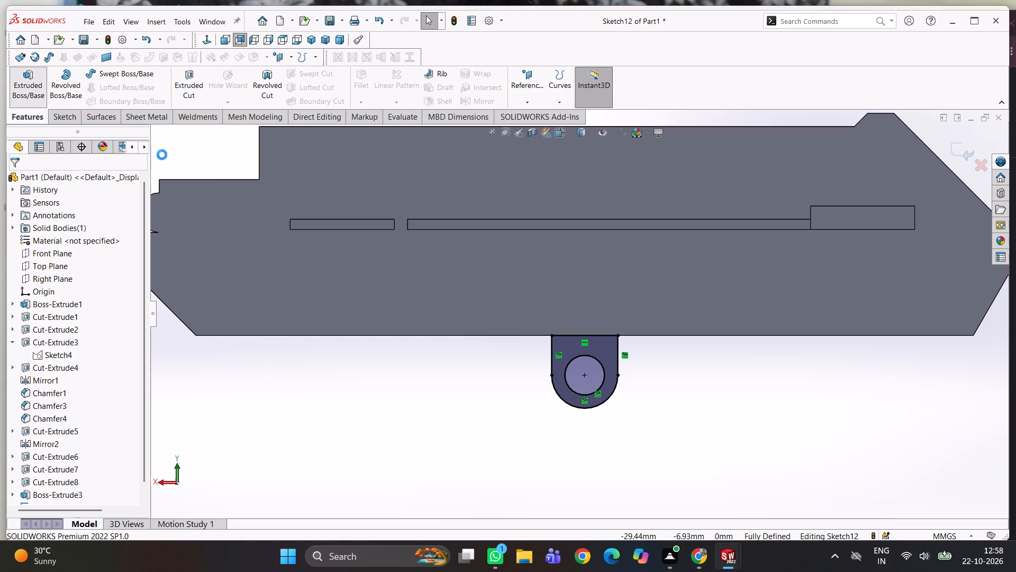
{"action": "middle_click_drag", "start_coordinate": [480, 370], "coordinate": [400, 373]}
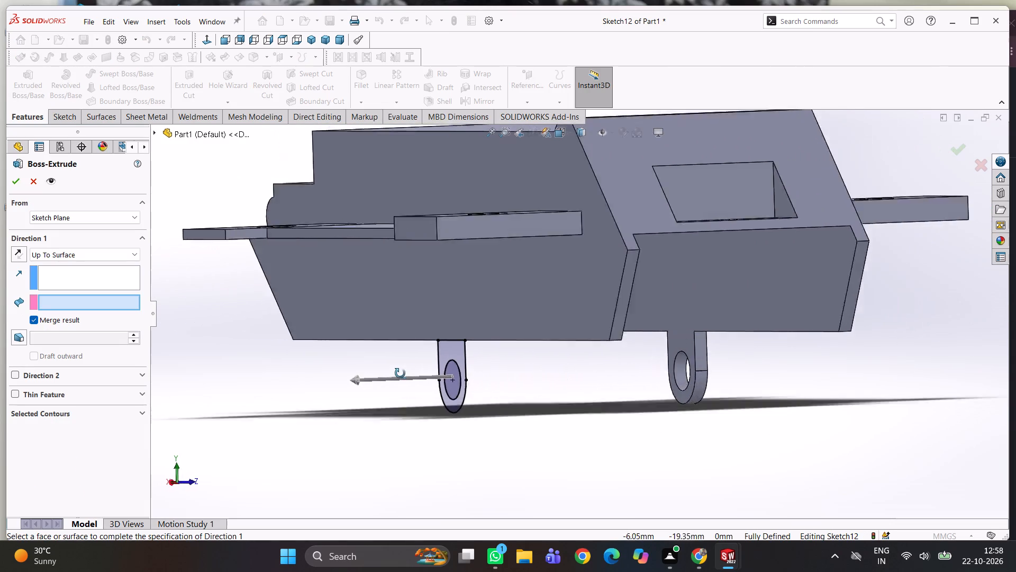
{"action": "middle_click_drag", "start_coordinate": [400, 373], "coordinate": [361, 368]}
{"action": "left_click", "coordinate": [464, 303]}
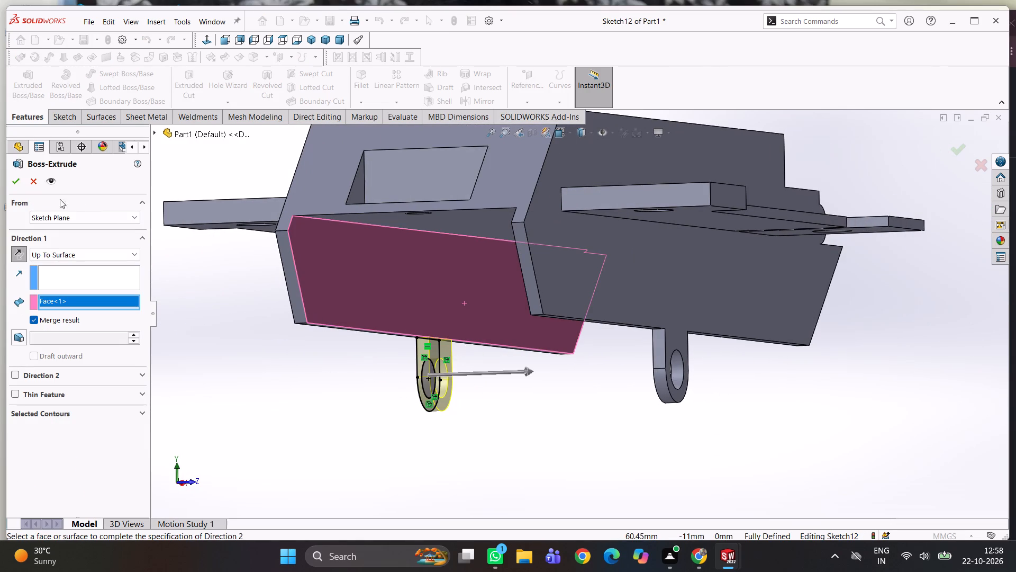
{"action": "left_click", "coordinate": [17, 185]}
{"action": "left_click", "coordinate": [343, 359]}
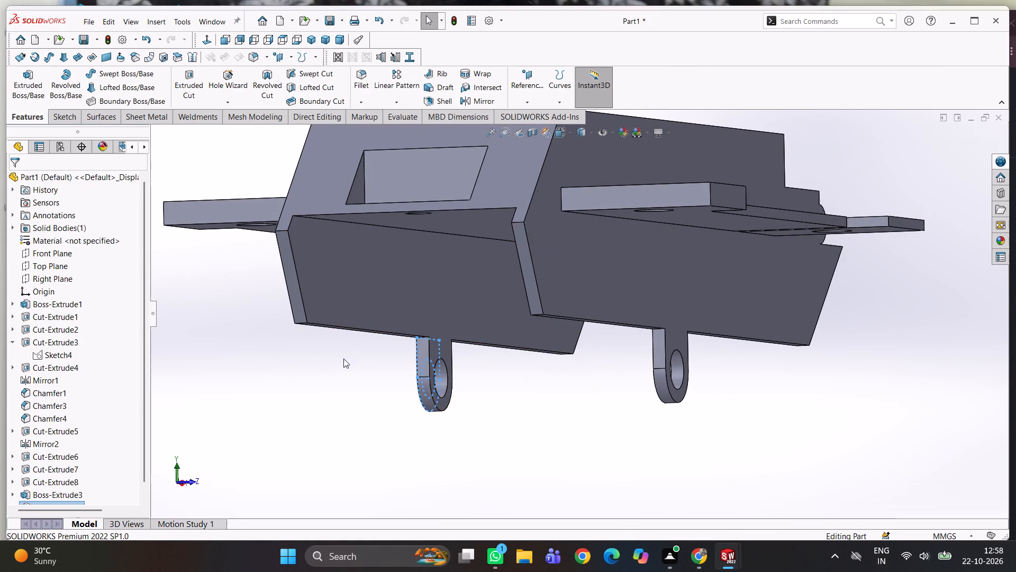
Save the part as "body" in the SW INTERNSHIP folder.
{"action": "scroll", "coordinate": [377, 370], "scroll_direction": "up", "scroll_amount": 3}
{"action": "middle_click_drag", "start_coordinate": [436, 365], "coordinate": [388, 394]}
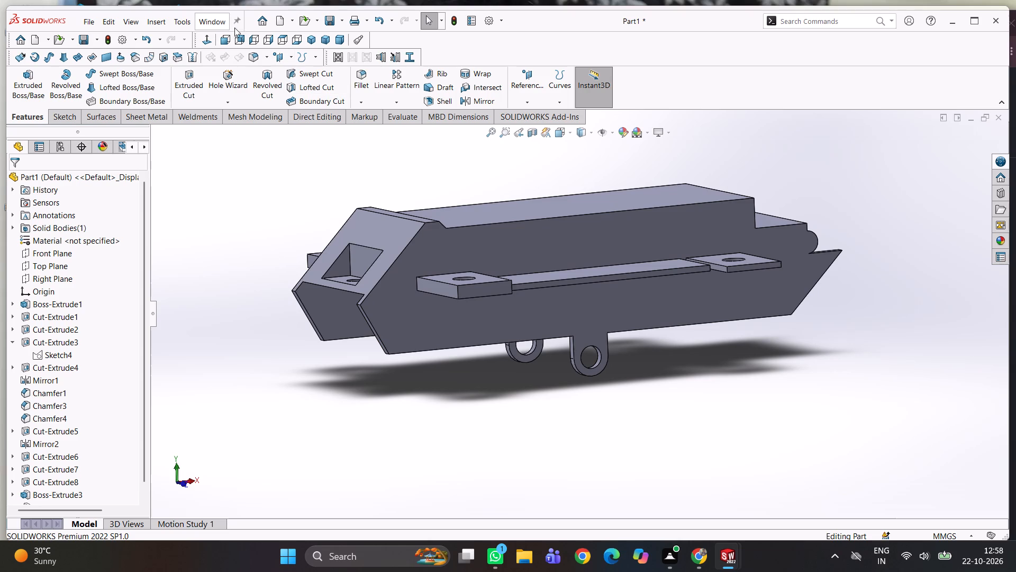
{"action": "left_click", "coordinate": [332, 21]}
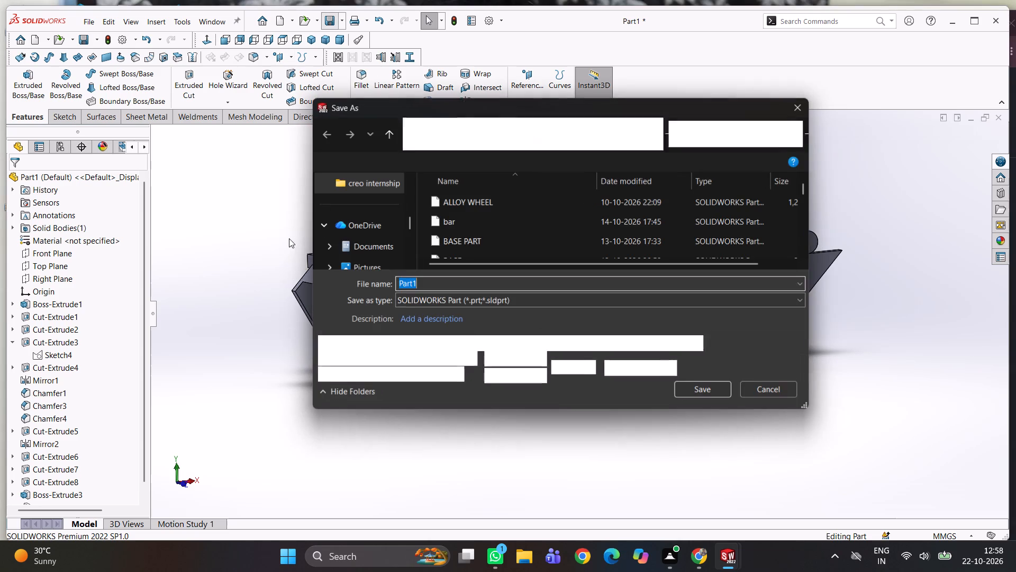
{"action": "key", "text": "BackSpace"}
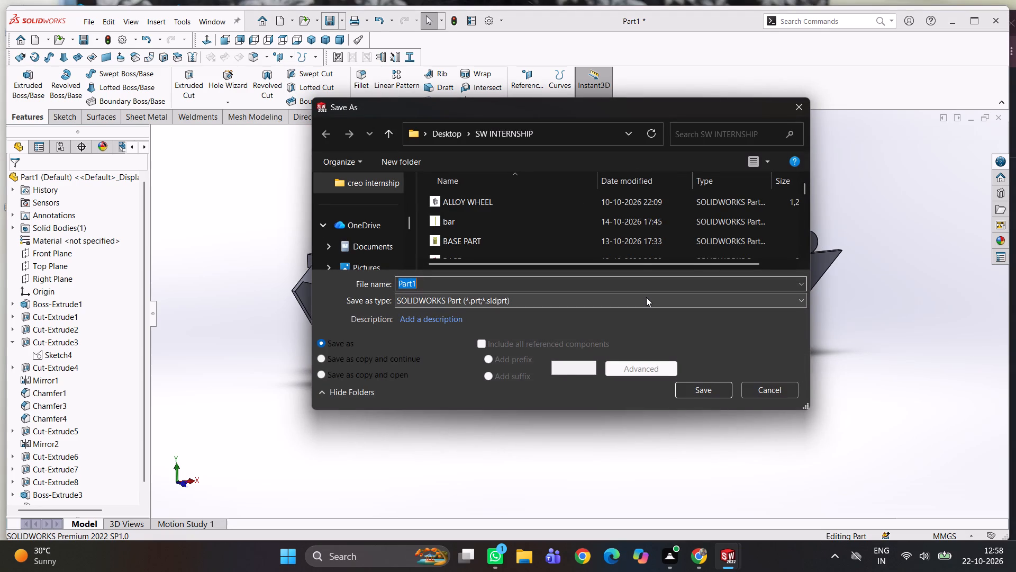
{"action": "type", "text": "body"}
{"action": "key", "text": "space"}
{"action": "key", "text": "Return"}
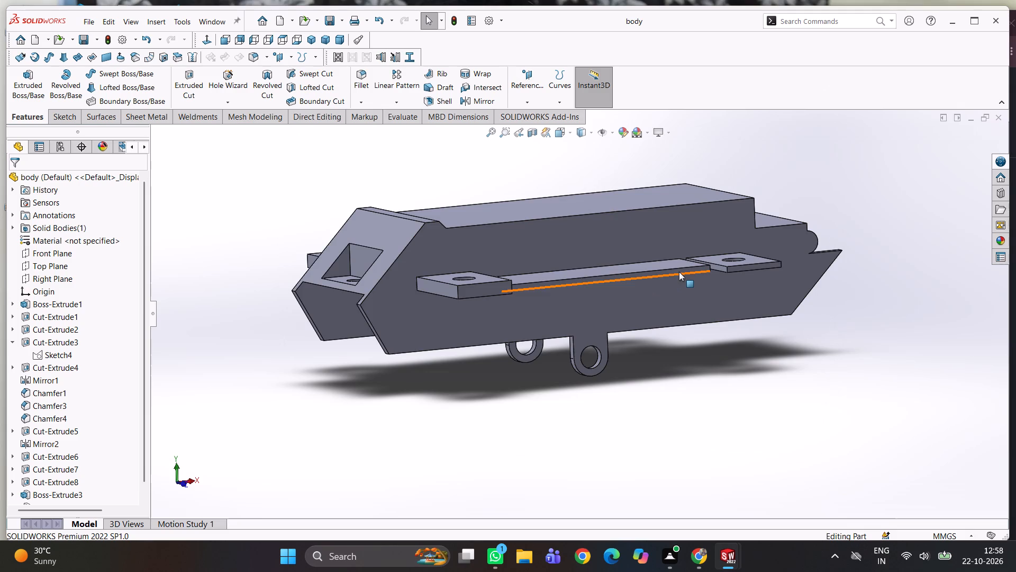
Examine the overall shape of the body part, including its side tabs and lugs, from several angles.
{"action": "scroll", "coordinate": [682, 279], "scroll_direction": "up", "scroll_amount": 3}
{"action": "middle_click_drag", "start_coordinate": [685, 298], "coordinate": [627, 343]}
{"action": "scroll", "coordinate": [678, 296], "scroll_direction": "down", "scroll_amount": 2}
{"action": "middle_click_drag", "start_coordinate": [661, 298], "coordinate": [612, 340]}
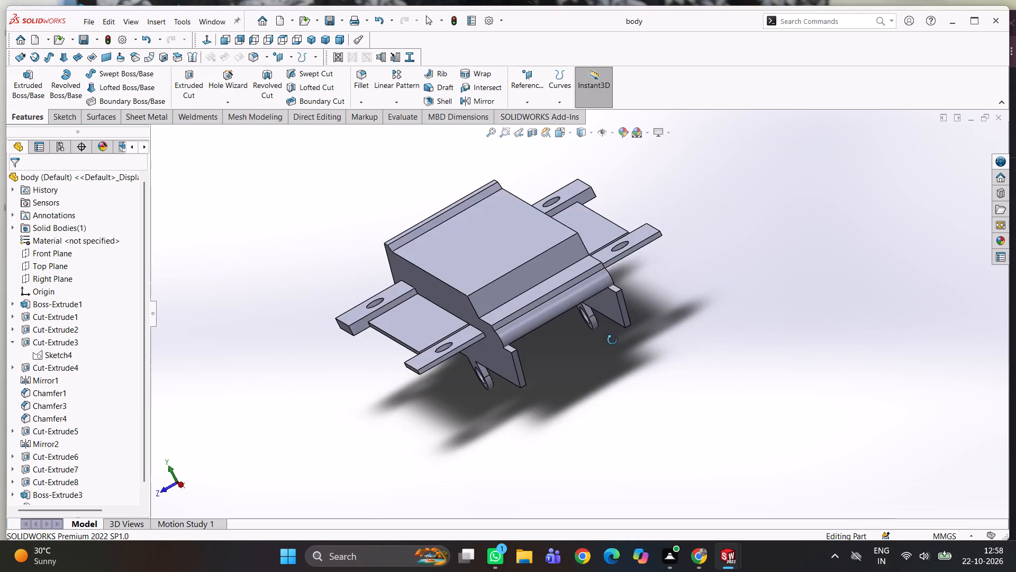
{"action": "middle_click_drag", "start_coordinate": [612, 340], "coordinate": [612, 341]}
{"action": "scroll", "coordinate": [604, 321], "scroll_direction": "up", "scroll_amount": 2}
{"action": "middle_click_drag", "start_coordinate": [587, 313], "coordinate": [597, 312]}
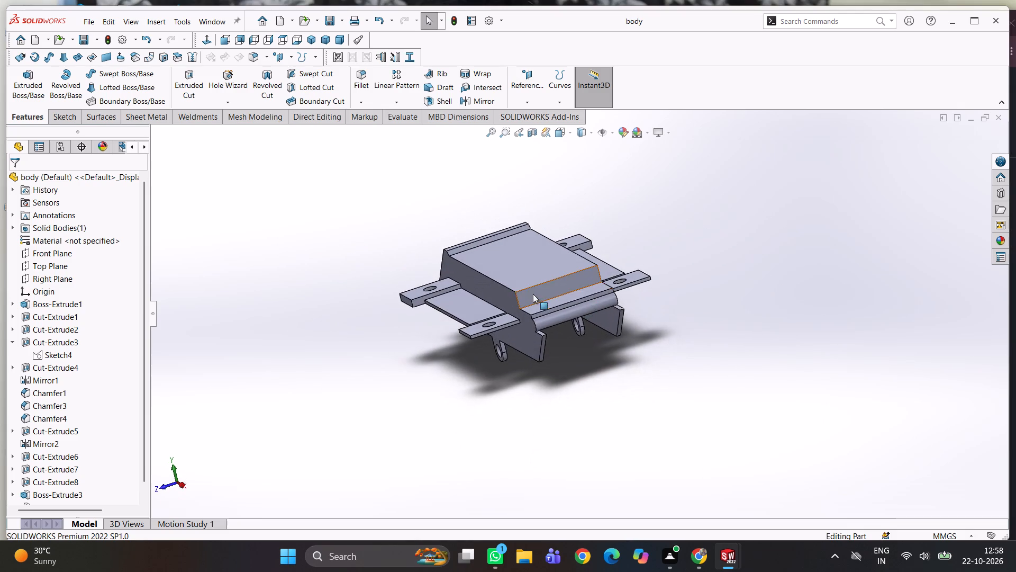
{"action": "scroll", "coordinate": [532, 293], "scroll_direction": "down", "scroll_amount": 2}
{"action": "middle_click_drag", "start_coordinate": [537, 296], "coordinate": [555, 326]}
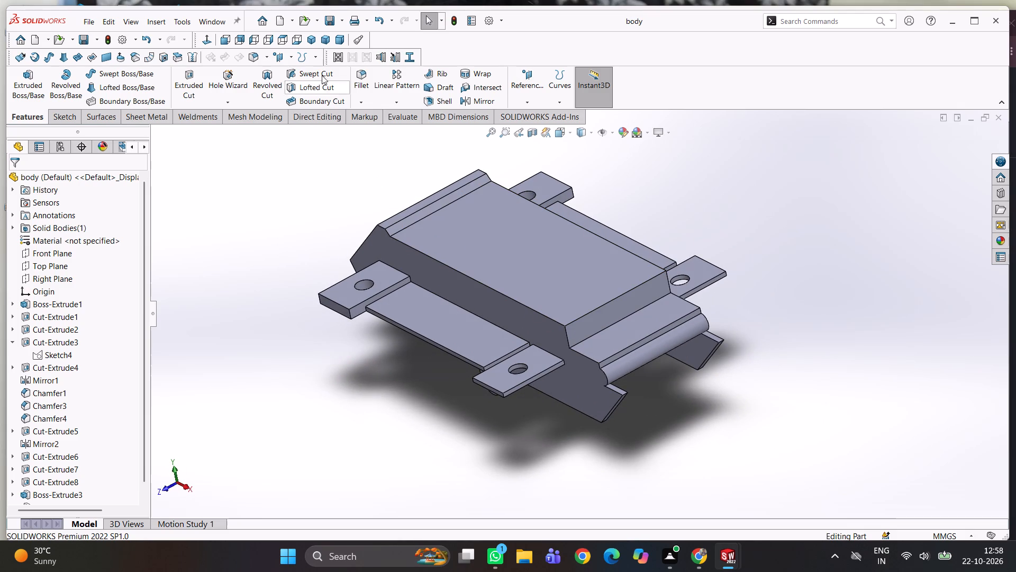
Open the CAR part from the SW INTERNSHIP folder.
{"action": "left_click", "coordinate": [304, 24]}
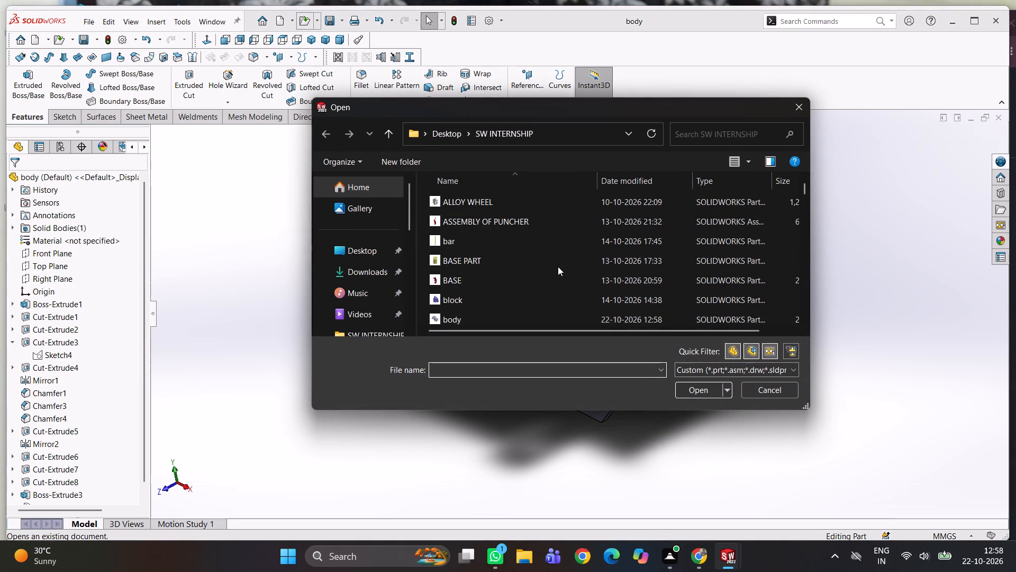
{"action": "scroll", "coordinate": [559, 266], "scroll_direction": "down", "scroll_amount": 3}
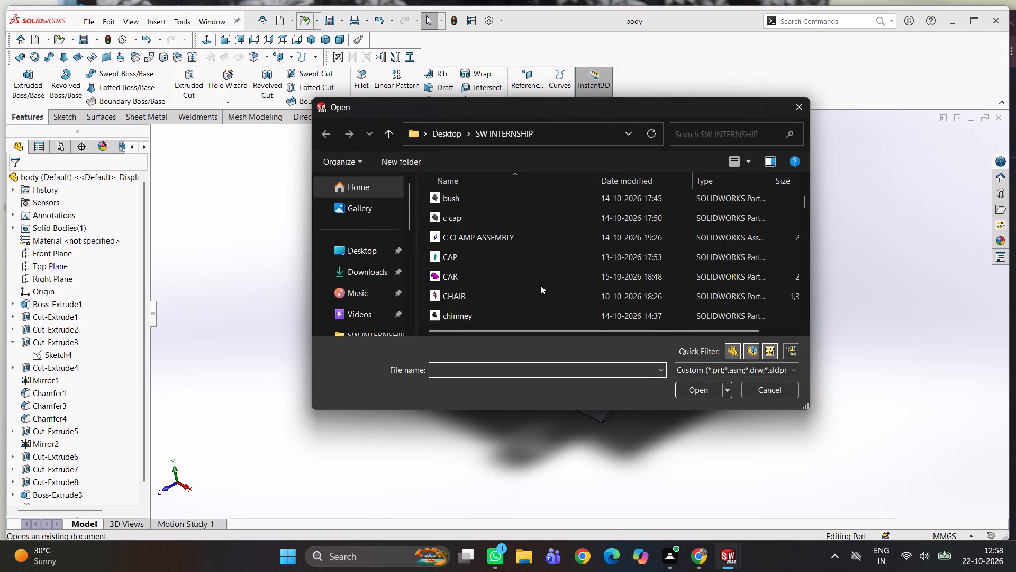
{"action": "scroll", "coordinate": [540, 285], "scroll_direction": "down", "scroll_amount": 1}
{"action": "left_click", "coordinate": [497, 217]}
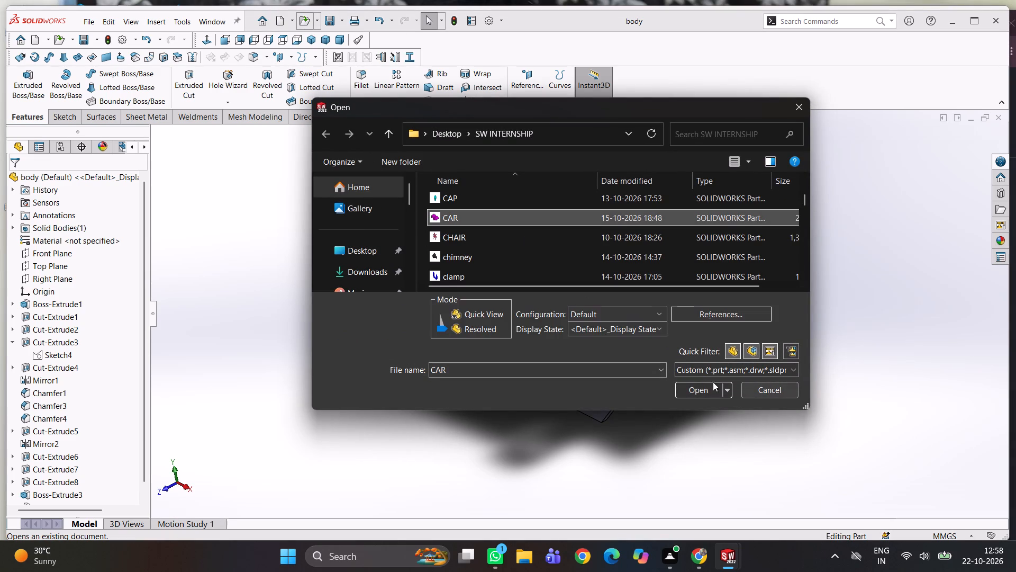
{"action": "left_click", "coordinate": [706, 384]}
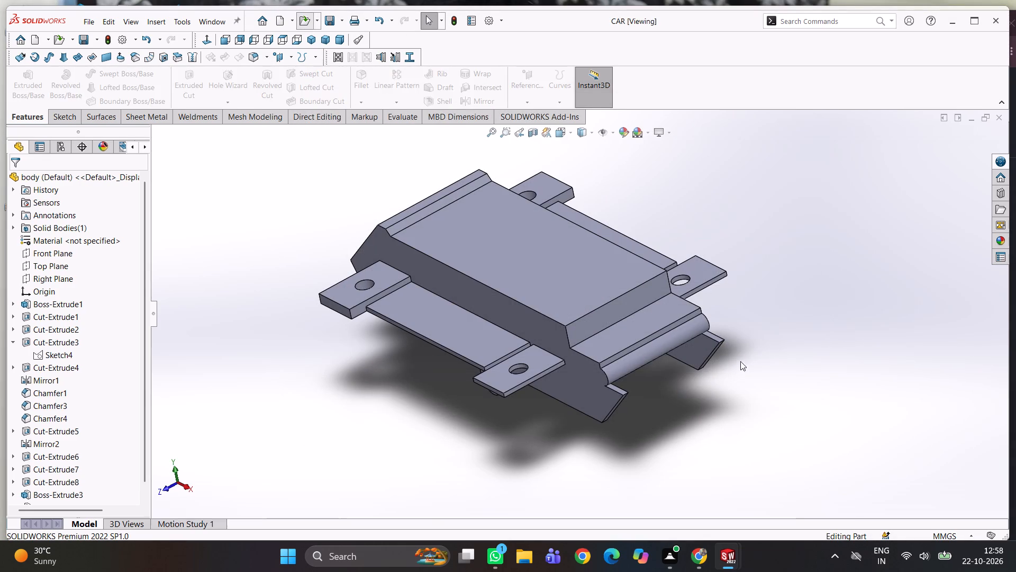
Examine the shape of the CAR part from the sides, underneath and the front.
{"action": "middle_click_drag", "start_coordinate": [750, 306], "coordinate": [759, 227]}
{"action": "scroll", "coordinate": [731, 291], "scroll_direction": "down", "scroll_amount": 1}
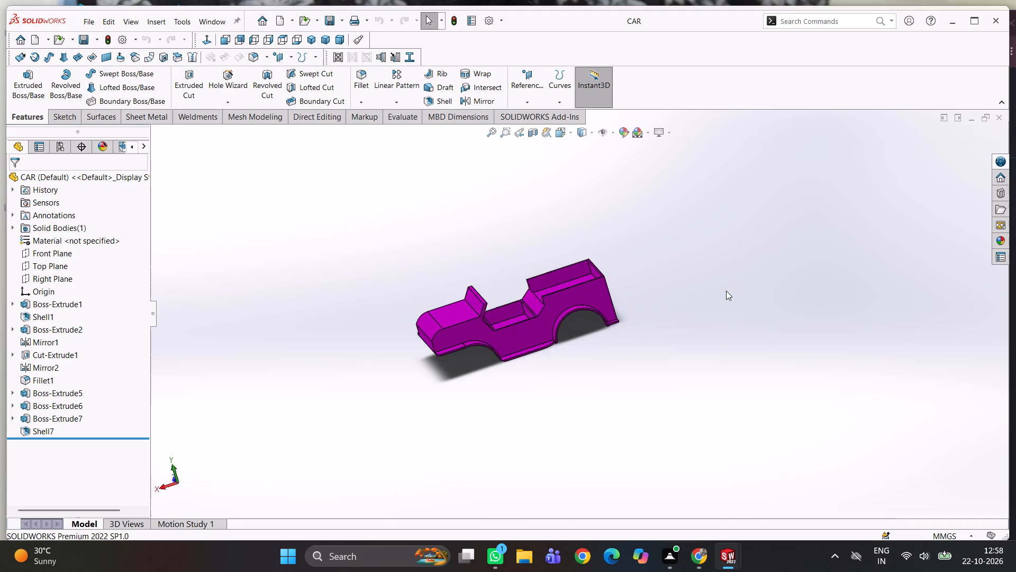
{"action": "middle_click_drag", "start_coordinate": [724, 291], "coordinate": [524, 271]}
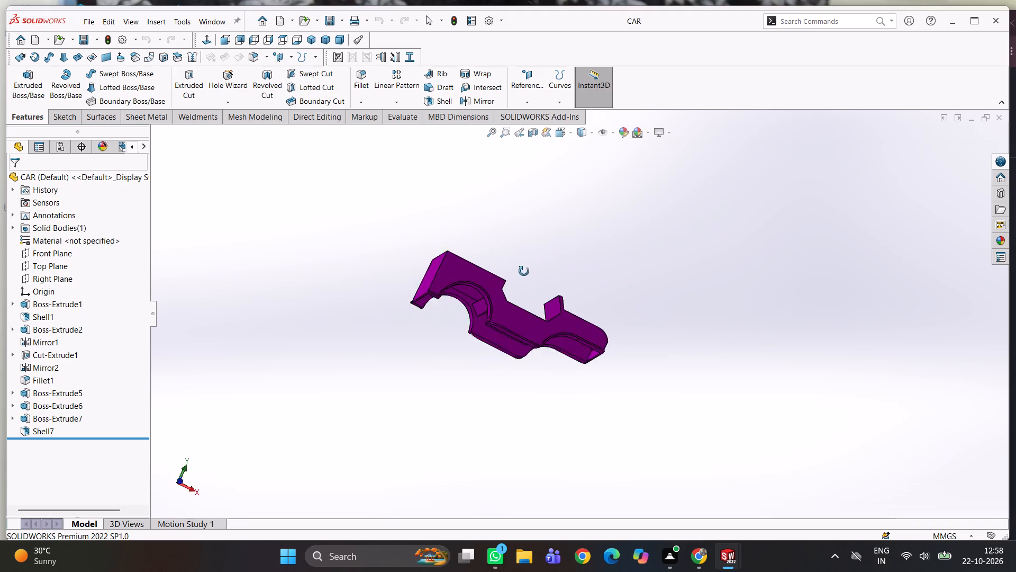
{"action": "middle_click_drag", "start_coordinate": [524, 271], "coordinate": [418, 306]}
{"action": "middle_click_drag", "start_coordinate": [579, 302], "coordinate": [571, 305]}
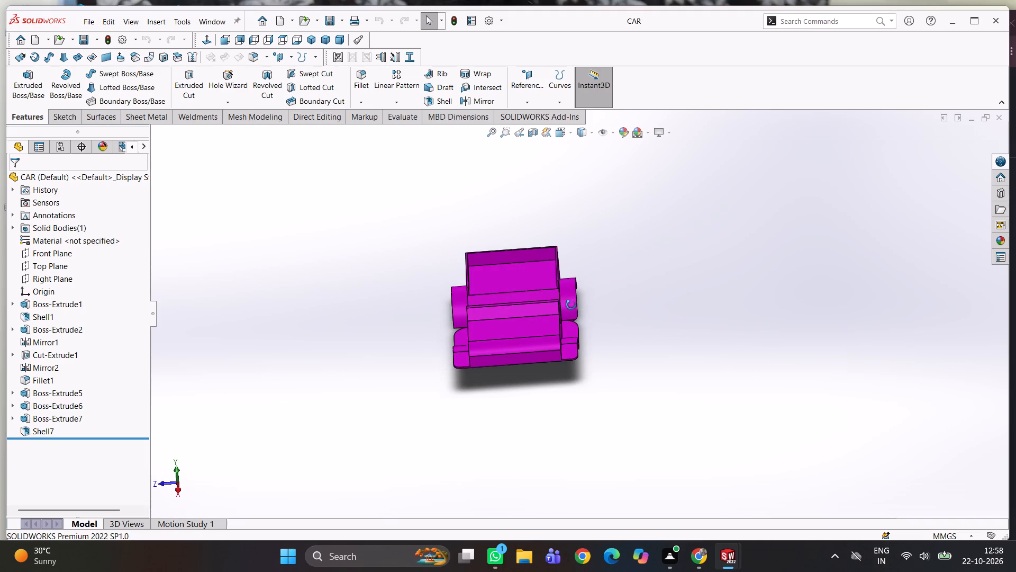
{"action": "middle_click_drag", "start_coordinate": [571, 305], "coordinate": [490, 309]}
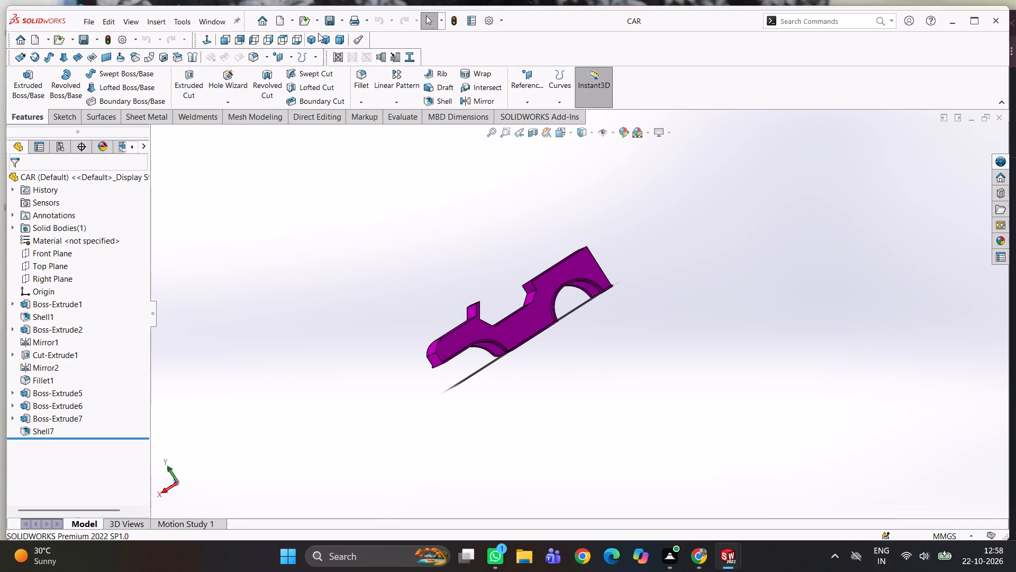
Save the CAR part.
{"action": "left_click", "coordinate": [333, 22]}
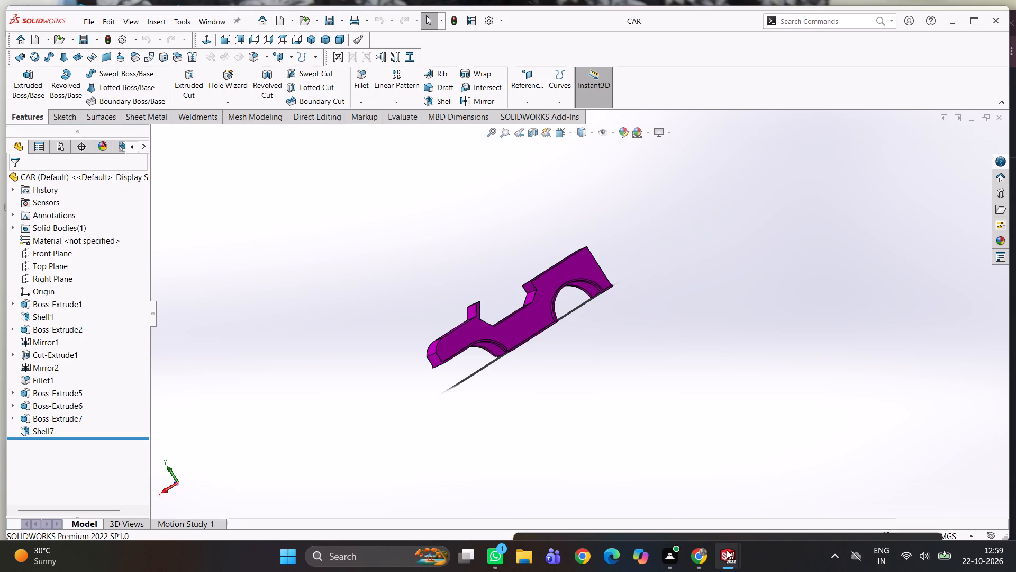
Switch back to the body part and create a new assembly document.
{"action": "left_click", "coordinate": [590, 468]}
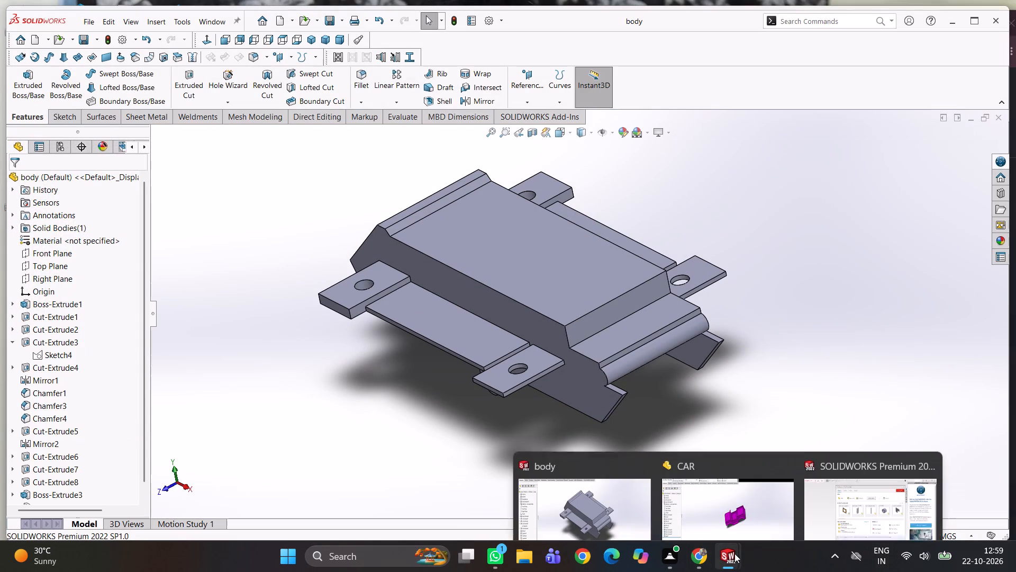
{"action": "left_click", "coordinate": [776, 357]}
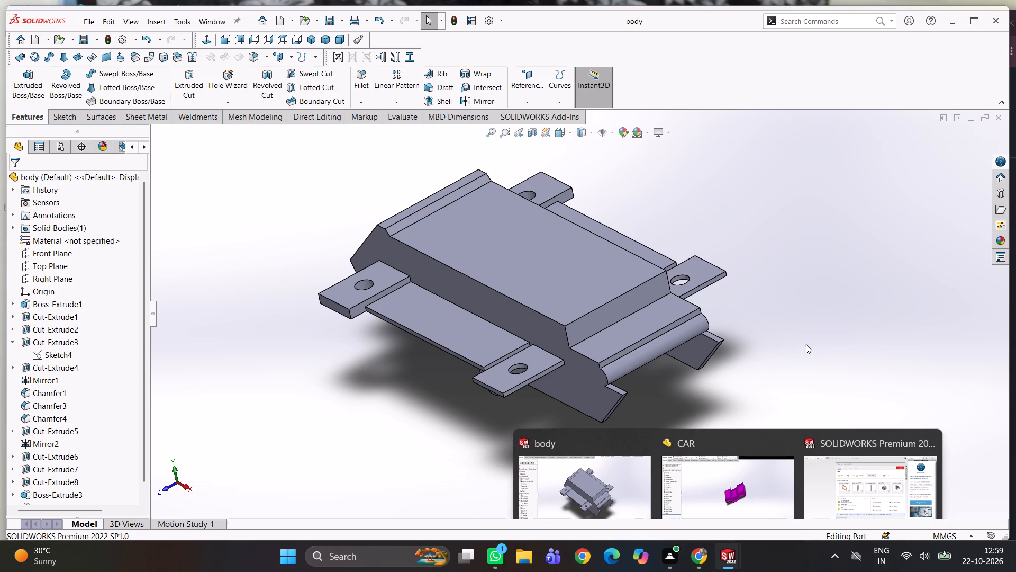
{"action": "key", "text": "ctrl+n"}
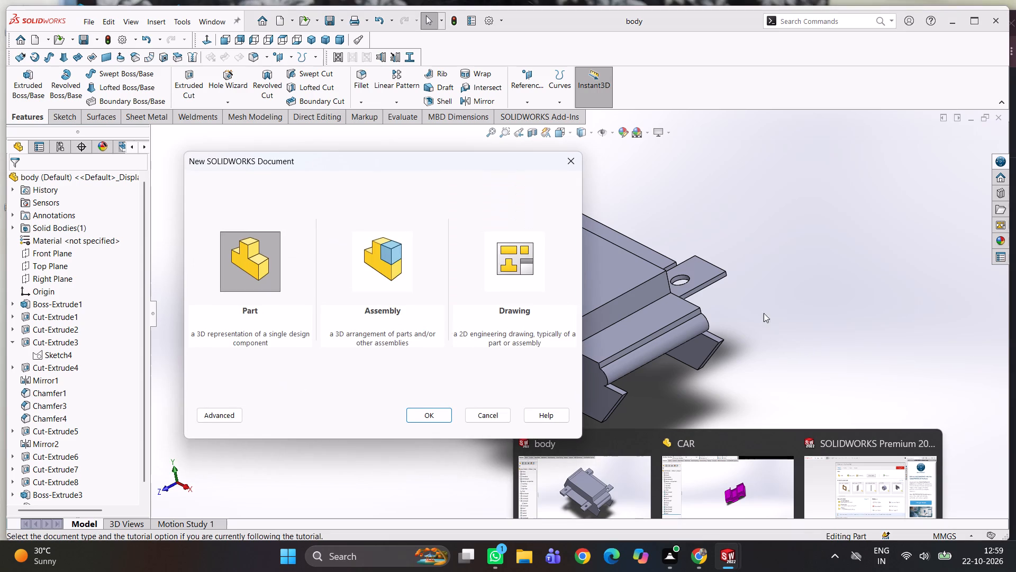
{"action": "left_click", "coordinate": [400, 267]}
{"action": "left_click", "coordinate": [433, 412]}
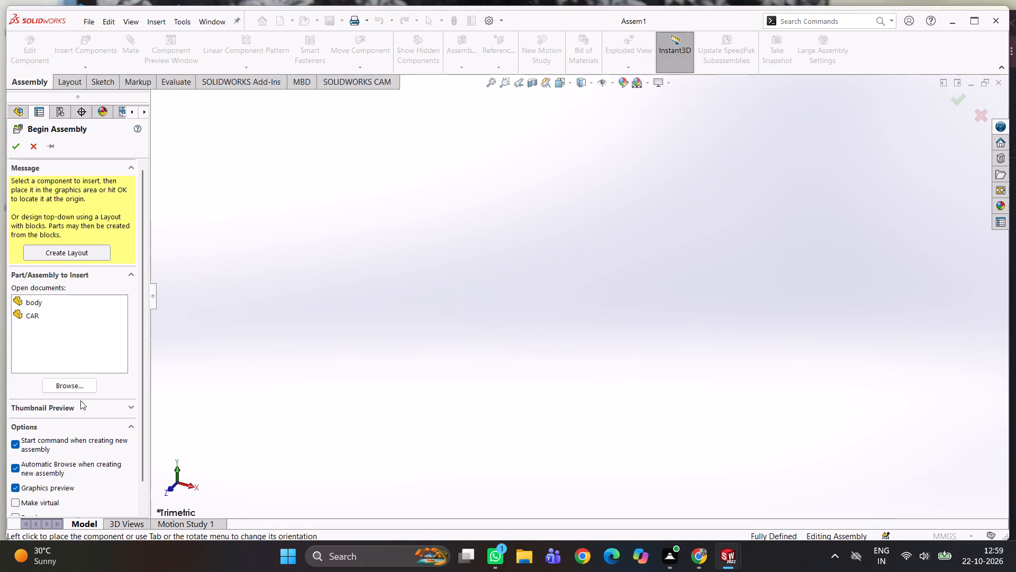
Insert the body part as the first component of the assembly, turned 270° about the Y axis in 90° increments.
{"action": "left_click", "coordinate": [40, 303]}
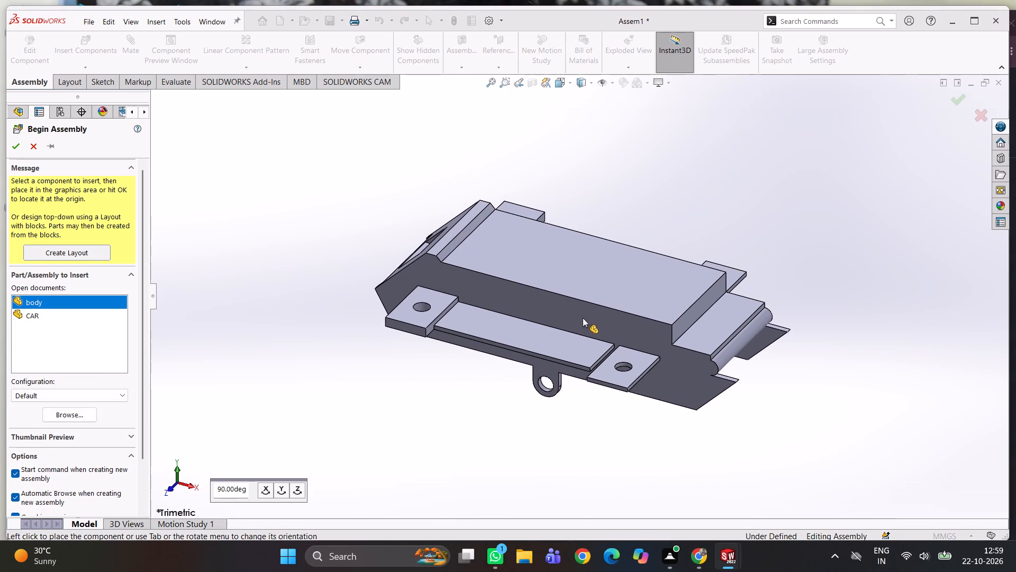
{"action": "left_click", "coordinate": [265, 489]}
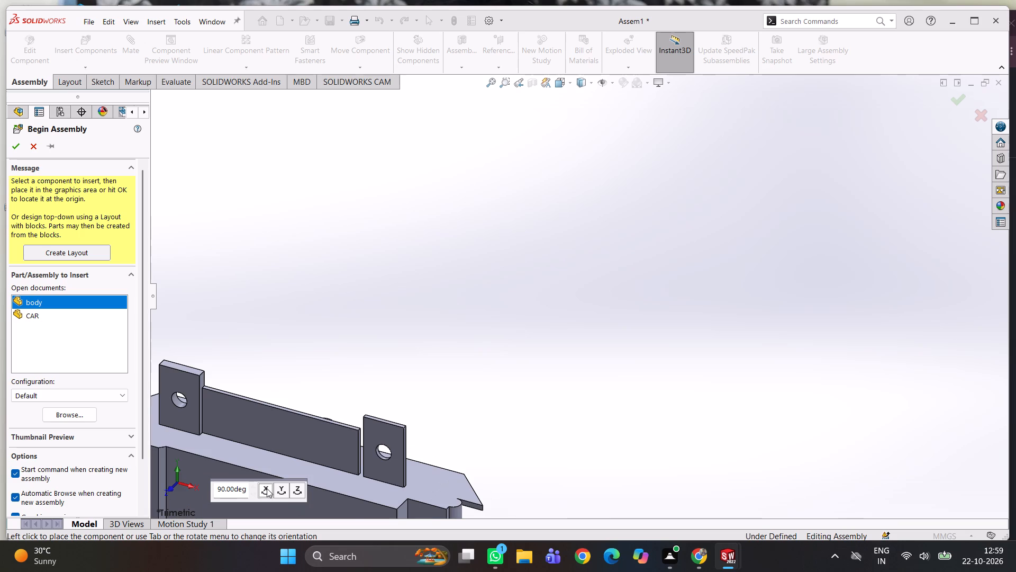
{"action": "left_click", "coordinate": [267, 488]}
{"action": "left_click", "coordinate": [269, 488]}
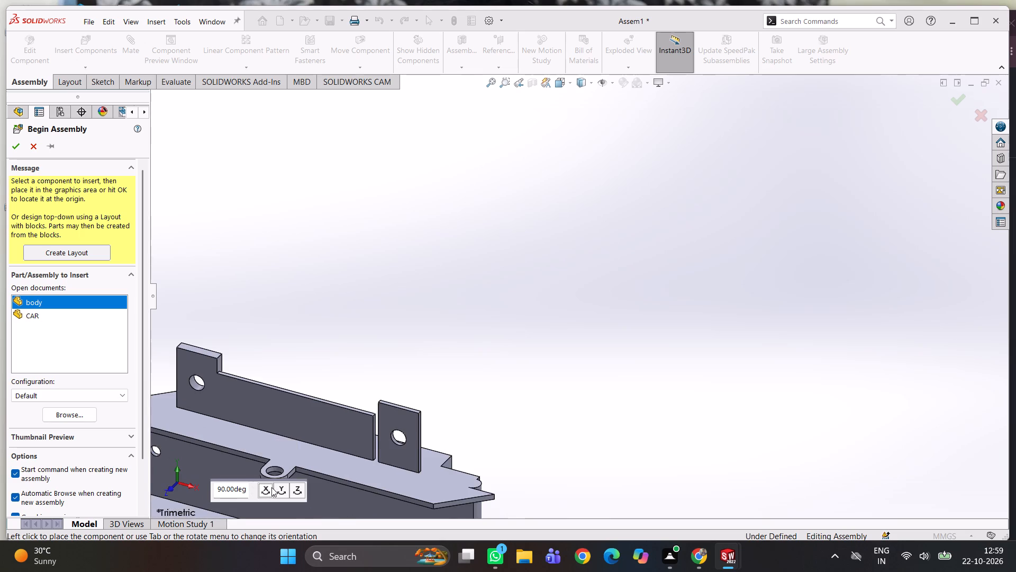
{"action": "left_click", "coordinate": [267, 490]}
{"action": "left_click", "coordinate": [280, 488]}
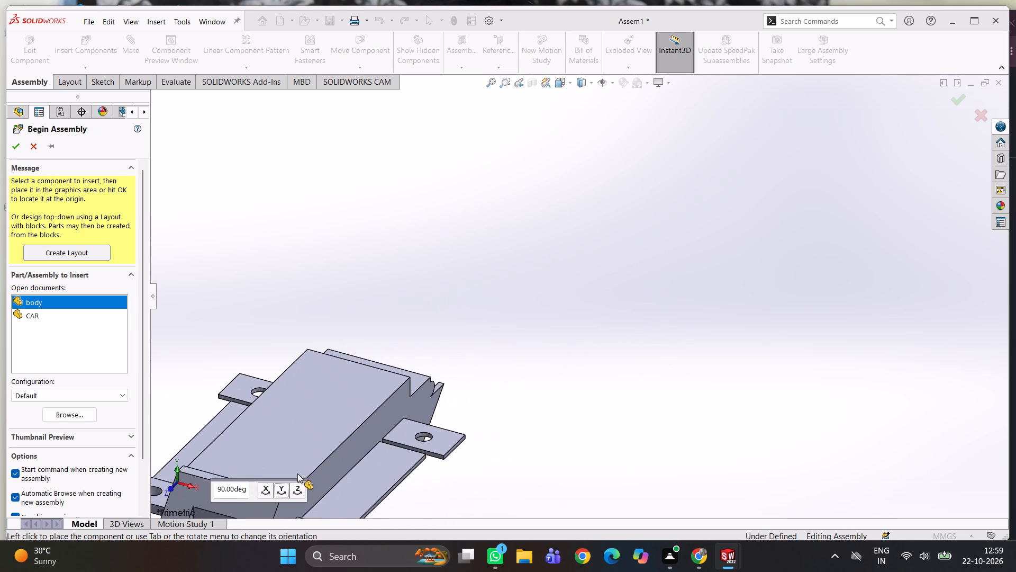
{"action": "left_click", "coordinate": [284, 486]}
{"action": "left_click", "coordinate": [284, 486]}
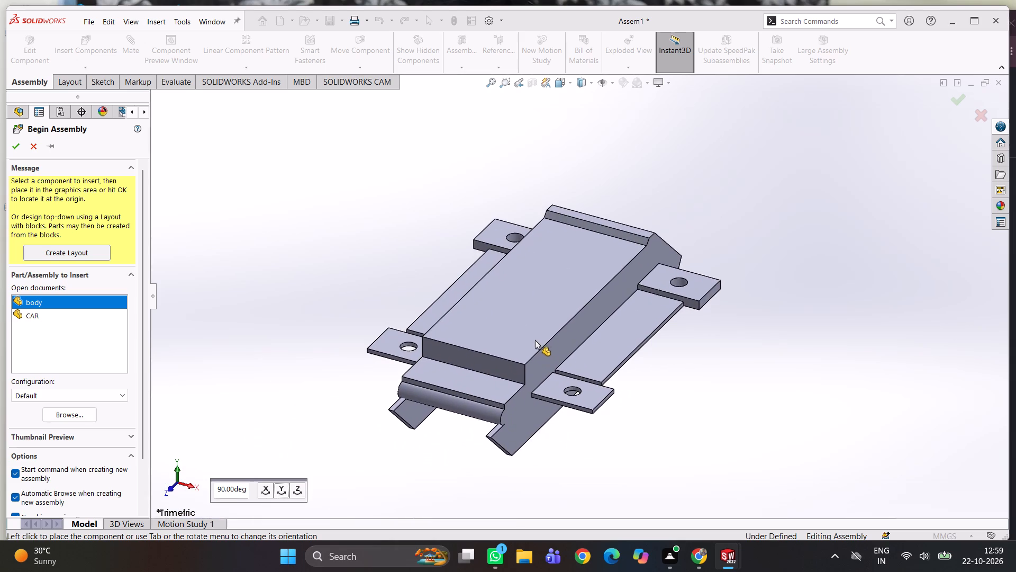
{"action": "left_click", "coordinate": [548, 312]}
{"action": "right_click", "coordinate": [595, 314]}
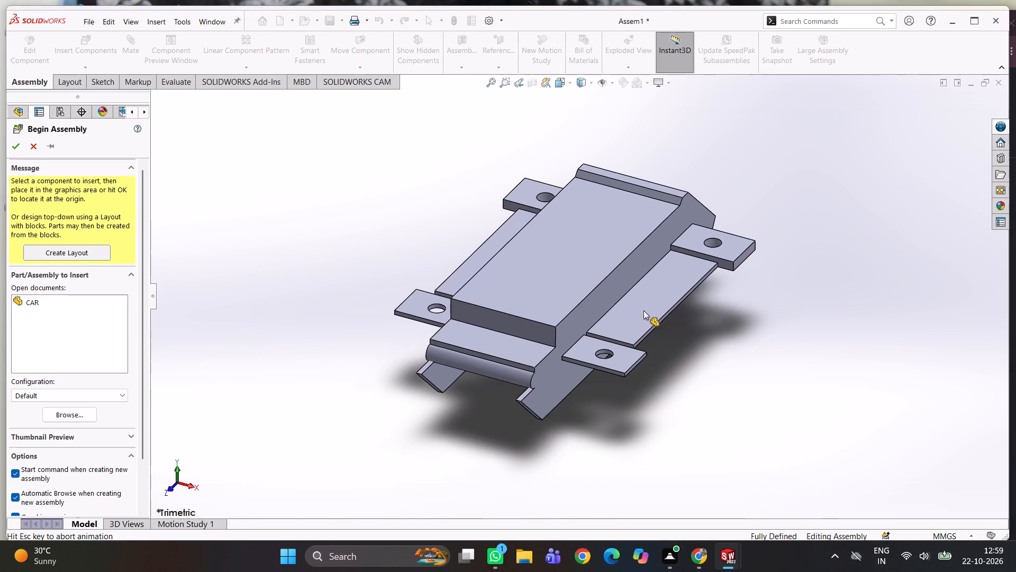
{"action": "left_click", "coordinate": [634, 335]}
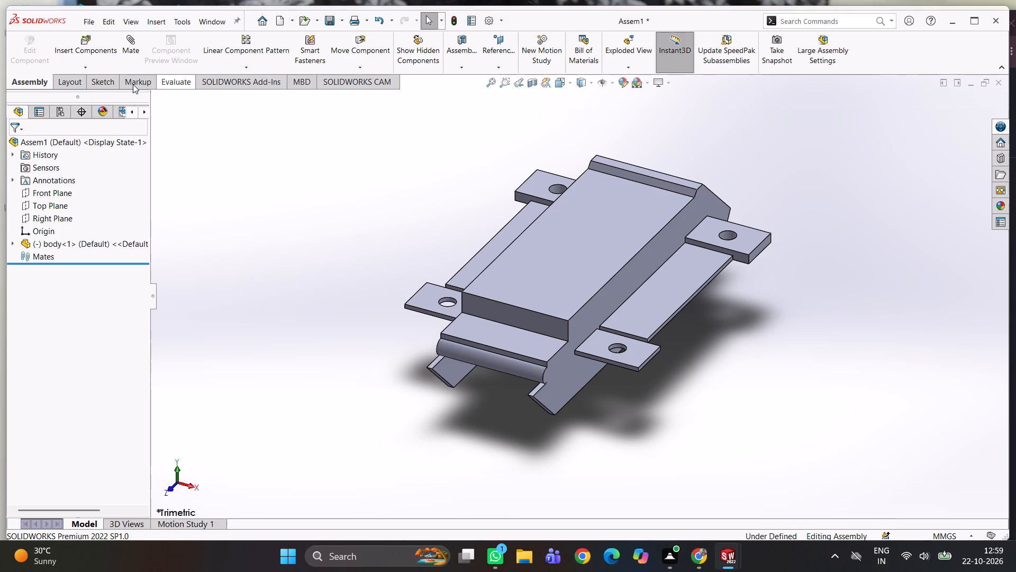
Add a coincident mate between the assembly's Front Plane and the body component's Right Plane.
{"action": "left_click", "coordinate": [131, 53]}
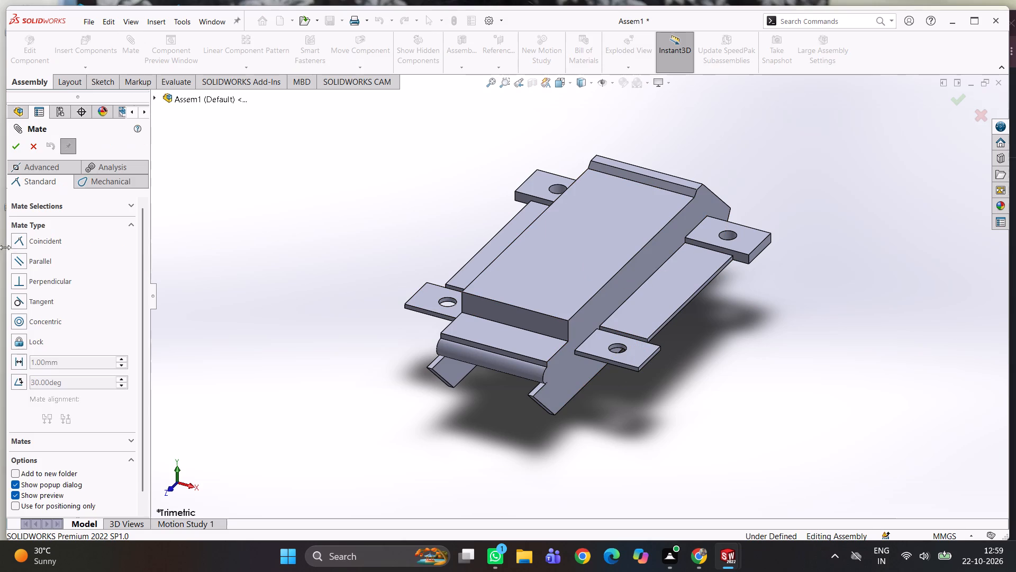
{"action": "left_click", "coordinate": [152, 97]}
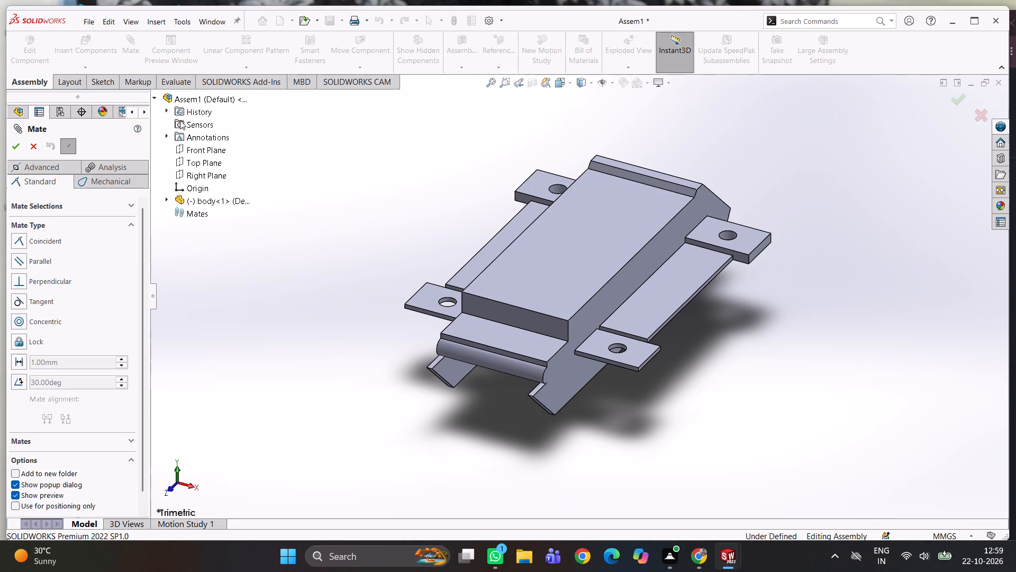
{"action": "left_click", "coordinate": [165, 199]}
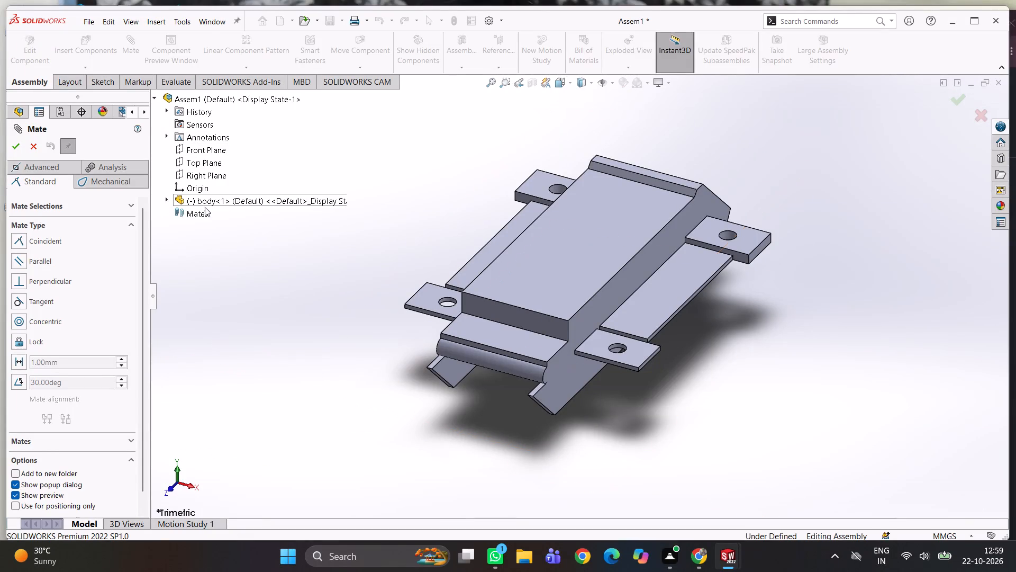
{"action": "left_click", "coordinate": [166, 197]}
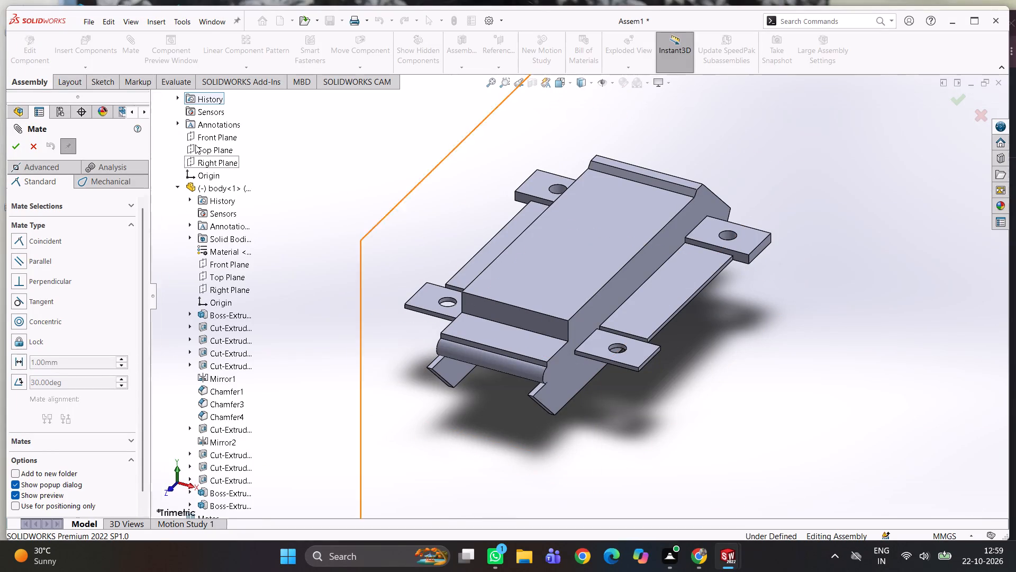
{"action": "scroll", "coordinate": [494, 256], "scroll_direction": "up", "scroll_amount": 3}
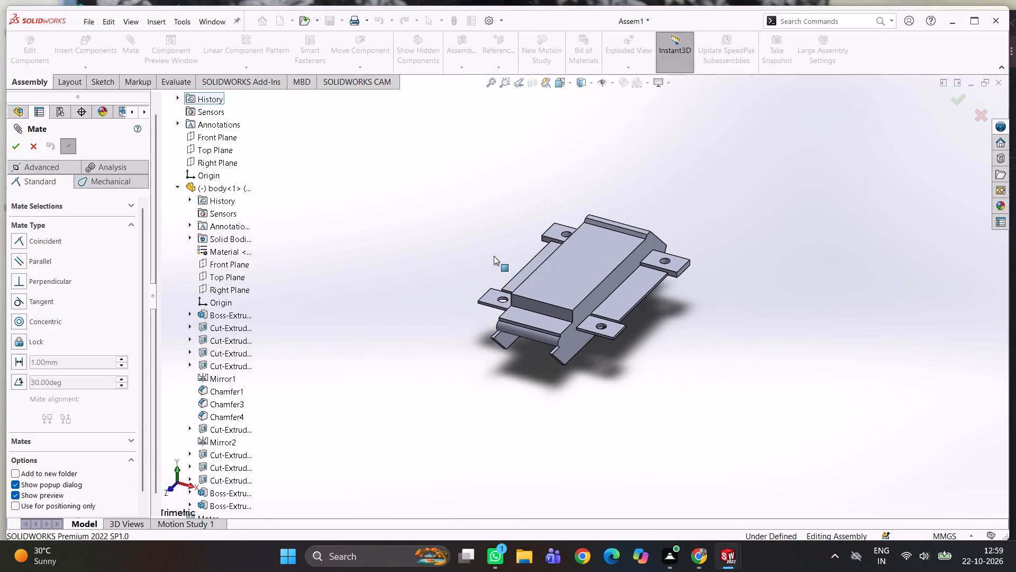
{"action": "scroll", "coordinate": [494, 256], "scroll_direction": "up", "scroll_amount": 4}
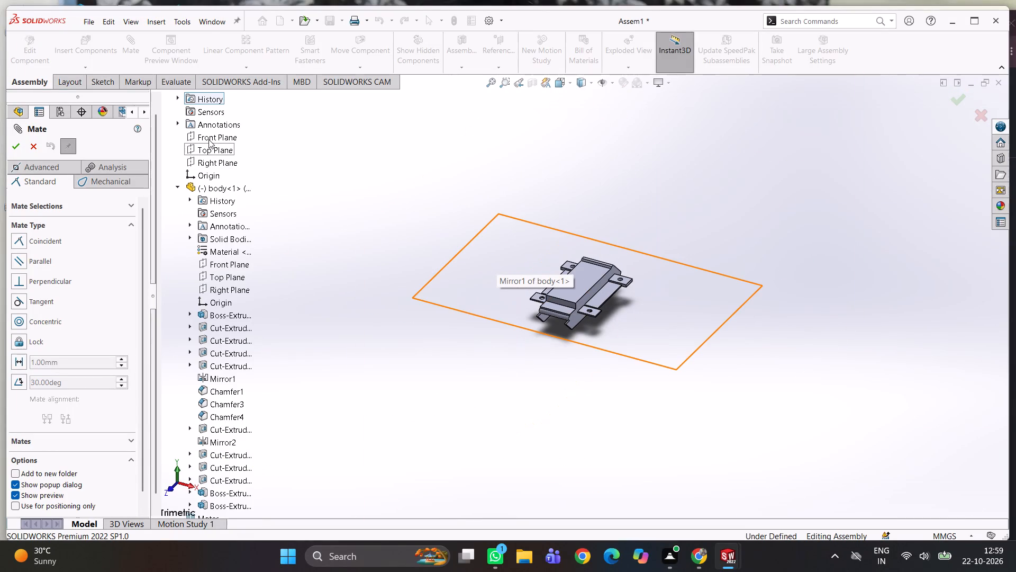
{"action": "left_click", "coordinate": [208, 139], "text": "ctrl"}
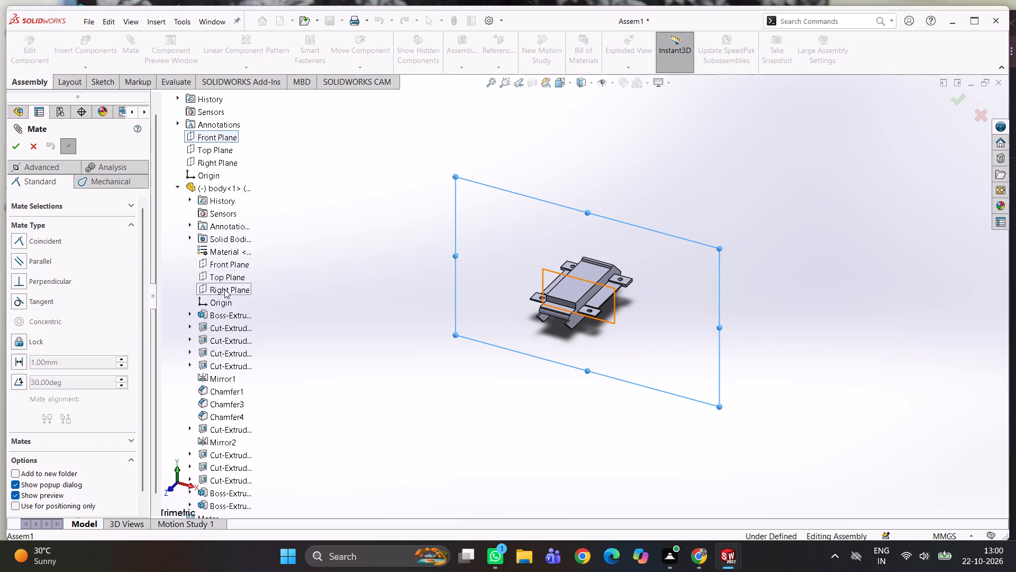
{"action": "left_click", "coordinate": [224, 289], "text": "ctrl"}
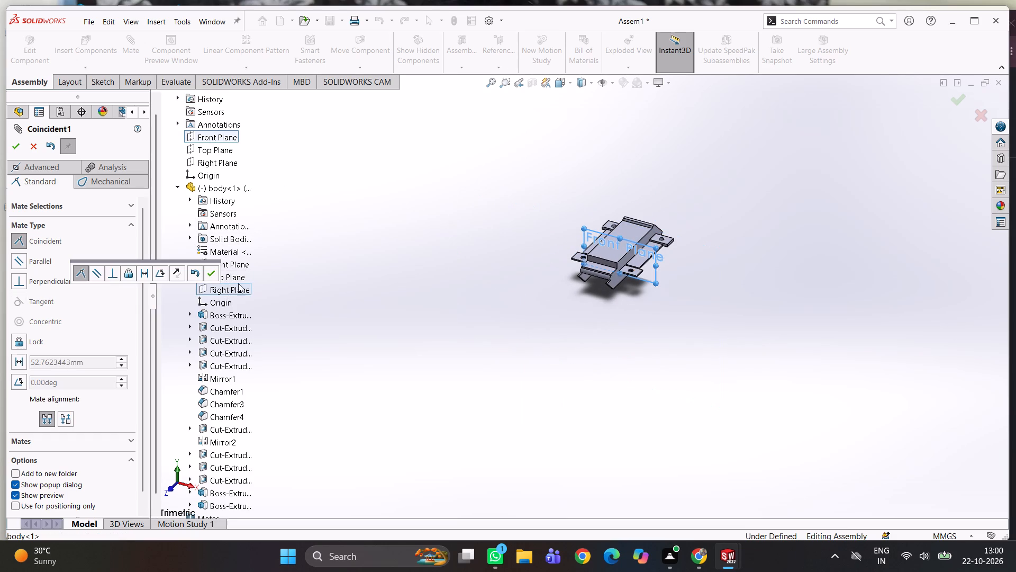
{"action": "left_click", "coordinate": [206, 276]}
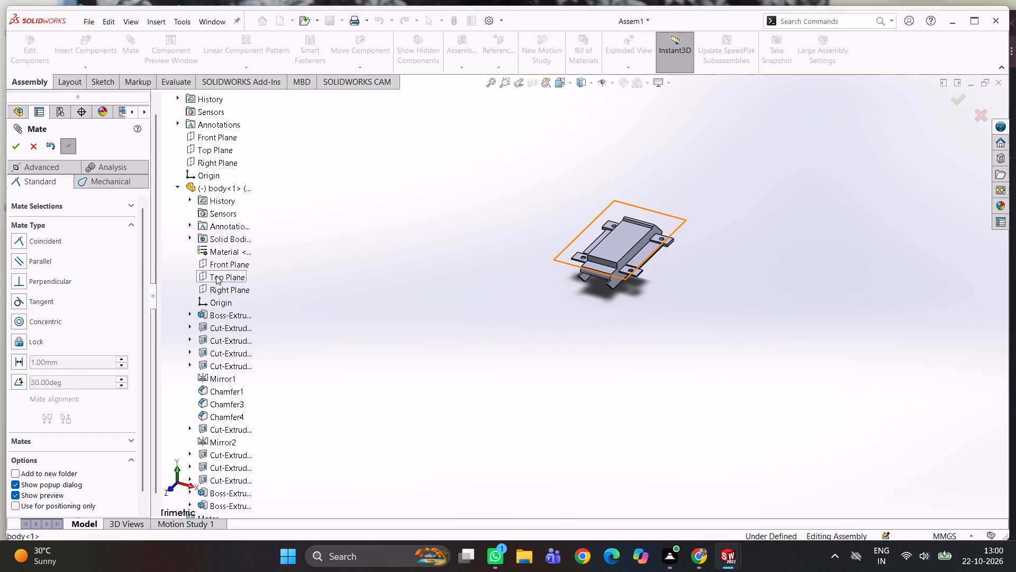
Add a coincident mate between the assembly's Top Plane and the body component's Top Plane.
{"action": "left_click", "coordinate": [206, 151], "text": "ctrl"}
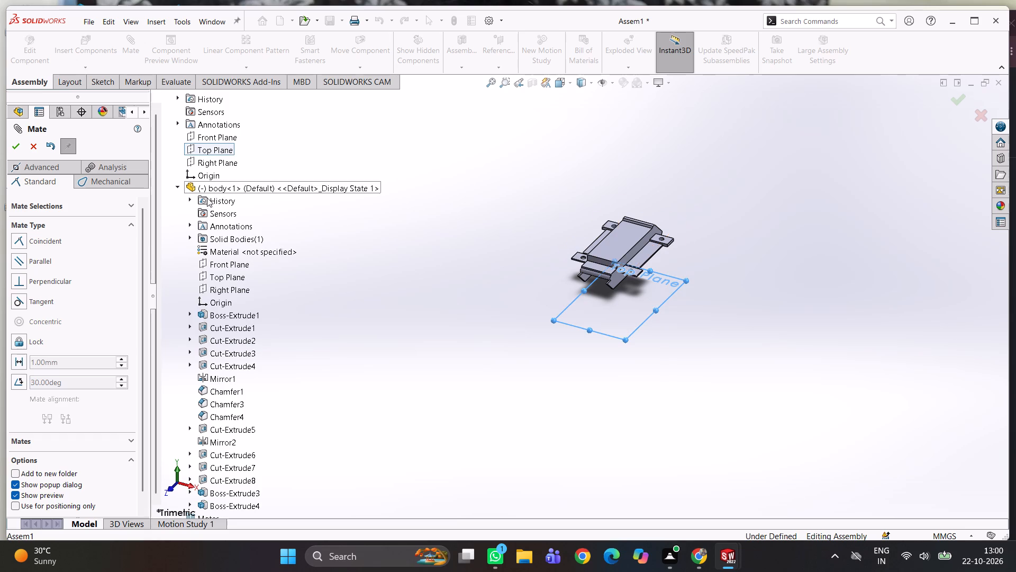
{"action": "left_click", "coordinate": [226, 279], "text": "ctrl"}
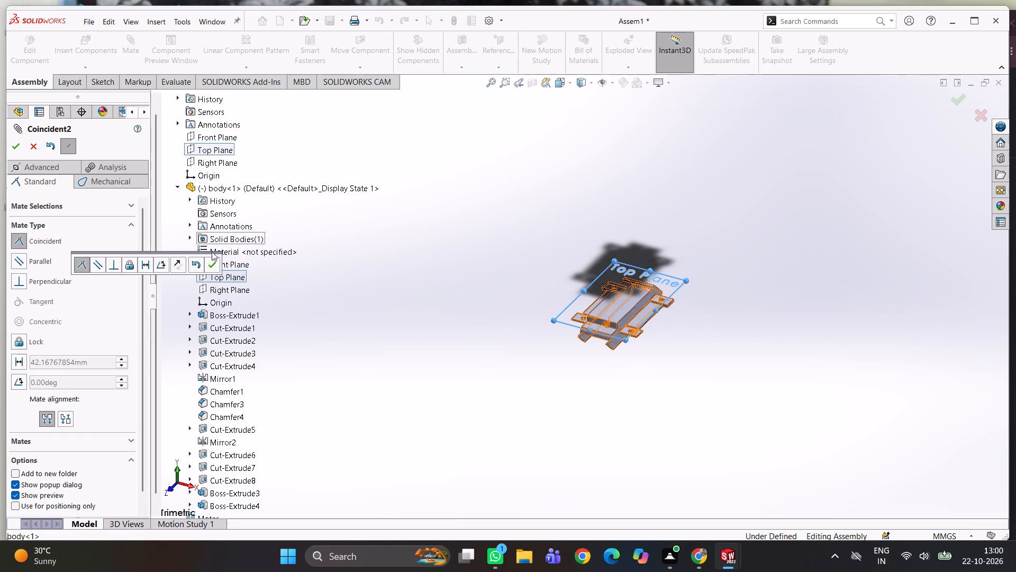
{"action": "left_click", "coordinate": [213, 264]}
Add a coincident mate between the assembly's Right Plane and the body component's Front Plane, and finish mating.
{"action": "left_click", "coordinate": [208, 164], "text": "ctrl"}
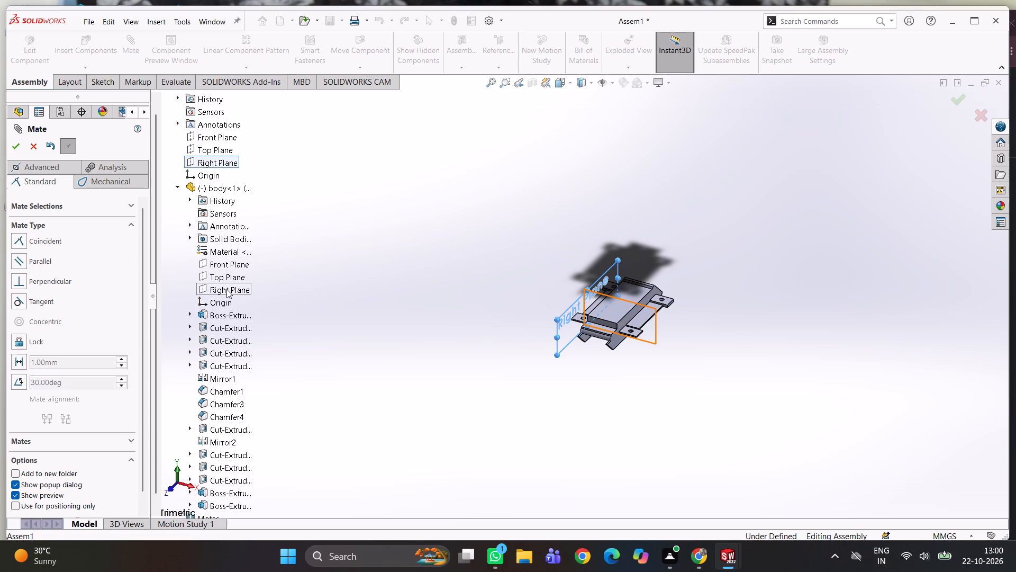
{"action": "left_click", "coordinate": [232, 262], "text": "ctrl"}
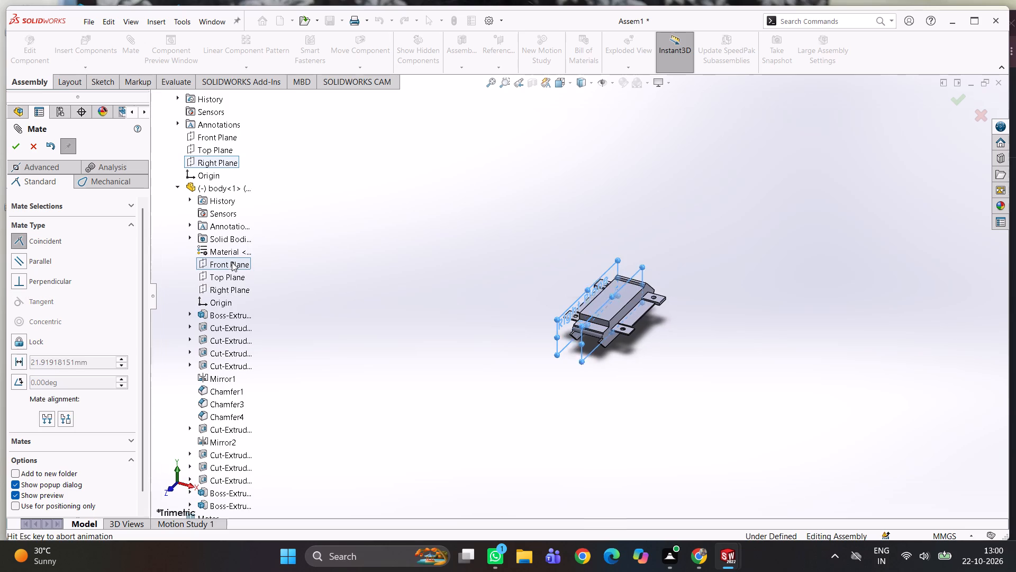
{"action": "left_click", "coordinate": [20, 152]}
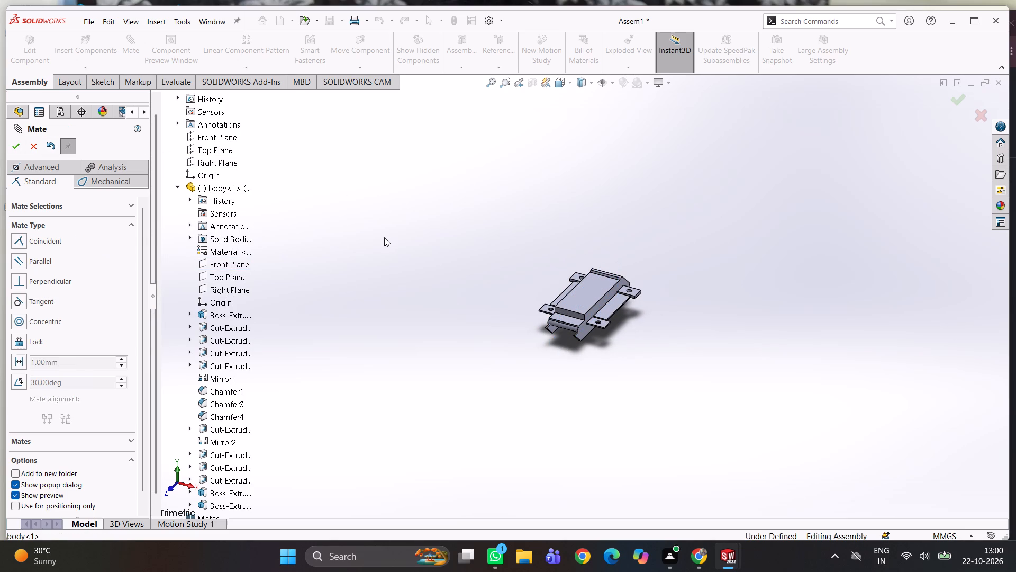
{"action": "left_click", "coordinate": [379, 234]}
{"action": "scroll", "coordinate": [556, 280], "scroll_direction": "down", "scroll_amount": 3}
{"action": "scroll", "coordinate": [607, 298], "scroll_direction": "down", "scroll_amount": 1}
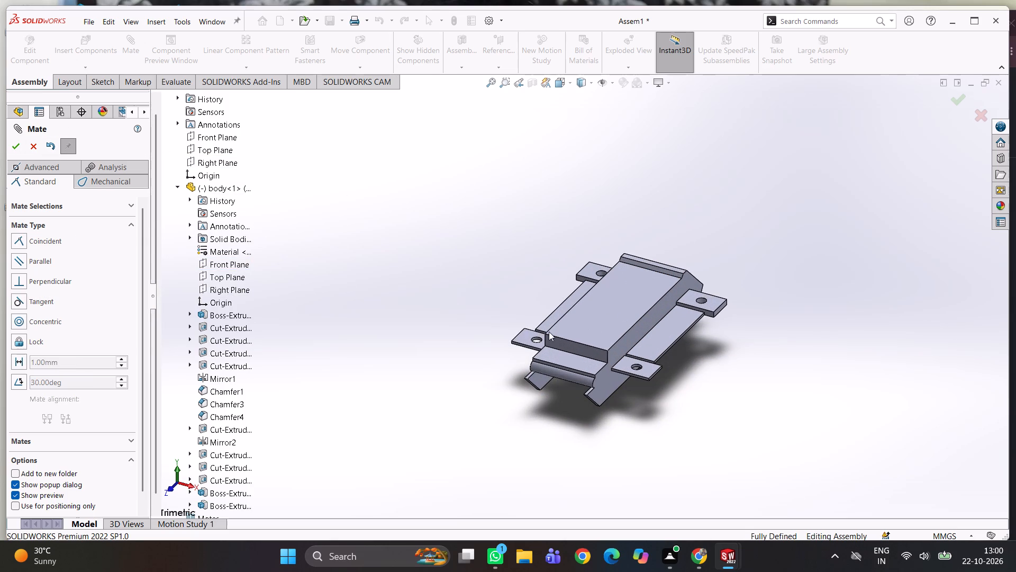
{"action": "left_click", "coordinate": [21, 145]}
Insert the CAR part near the body component, turned 270° about the Y axis in 90° increments.
{"action": "left_click", "coordinate": [86, 45]}
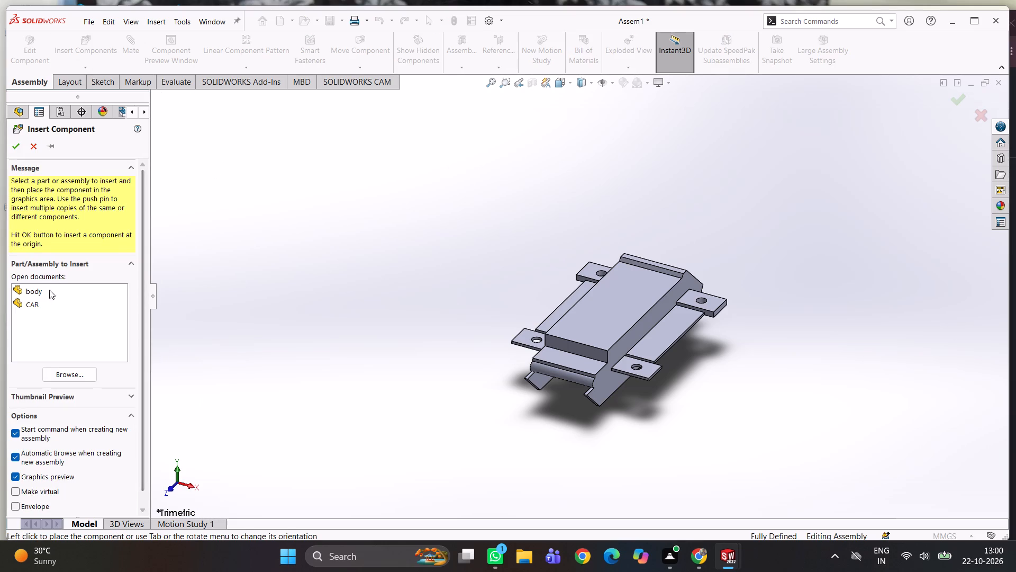
{"action": "left_click", "coordinate": [44, 304]}
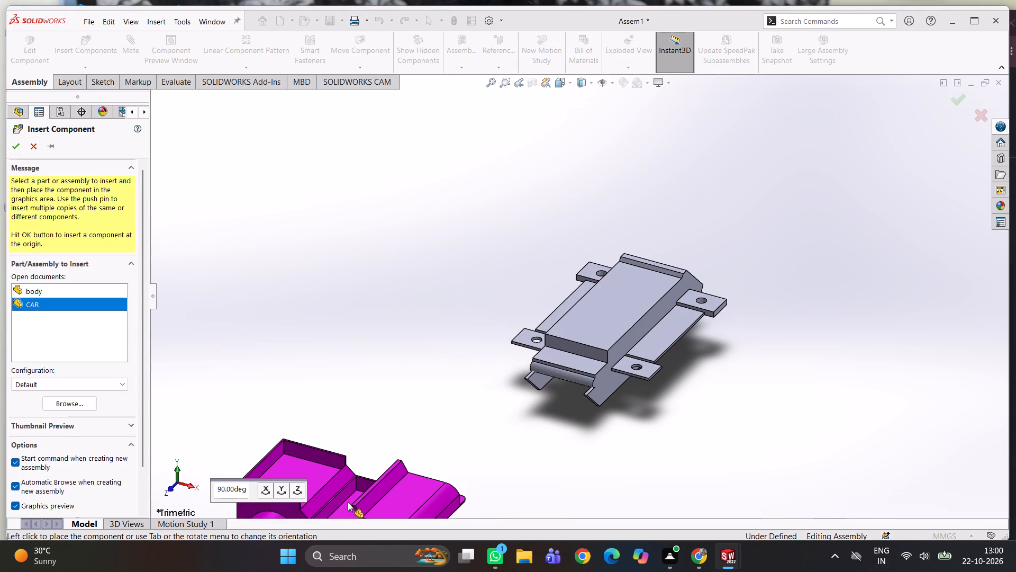
{"action": "left_click", "coordinate": [279, 489]}
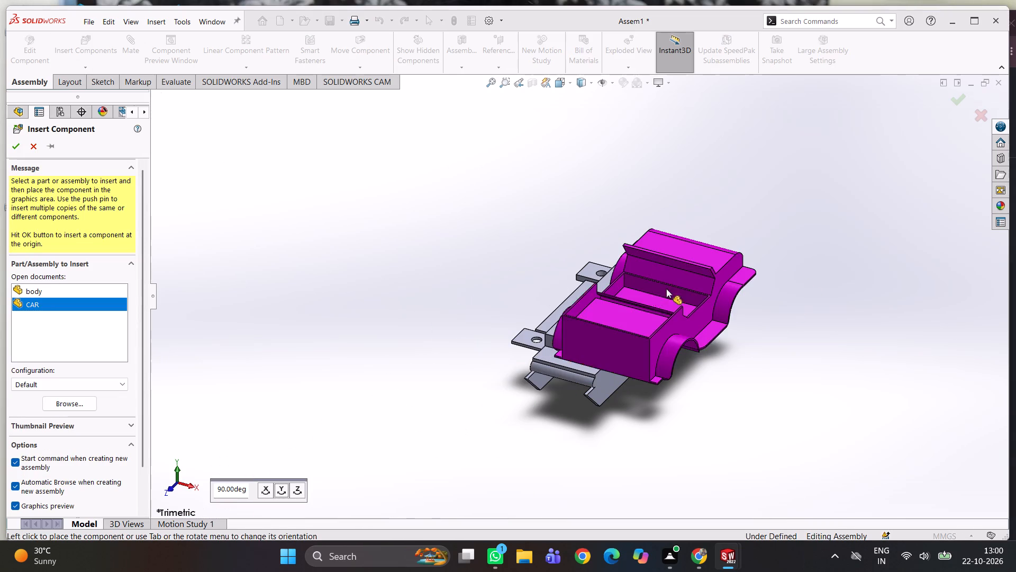
{"action": "left_click", "coordinate": [283, 490]}
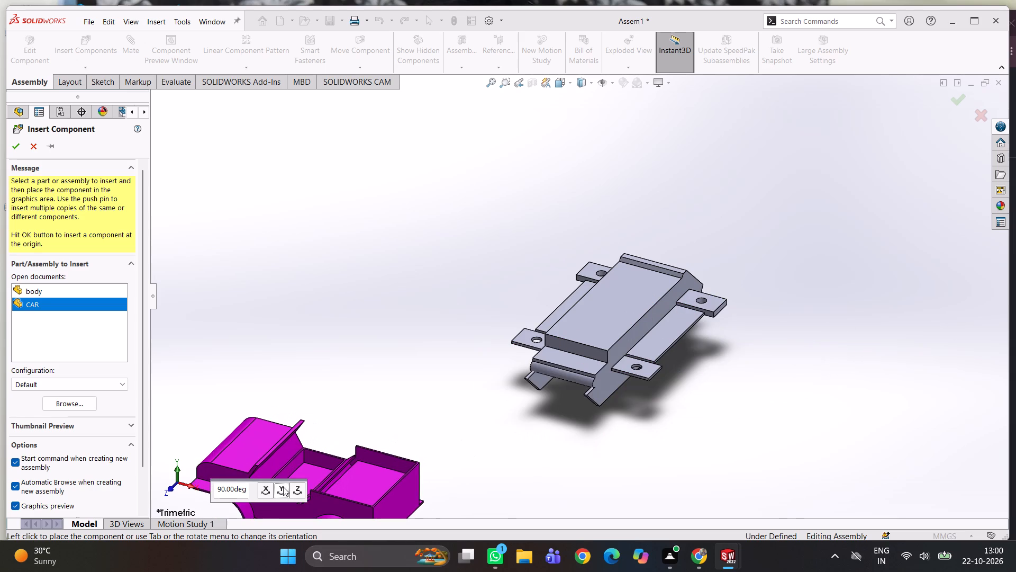
{"action": "left_click", "coordinate": [283, 487]}
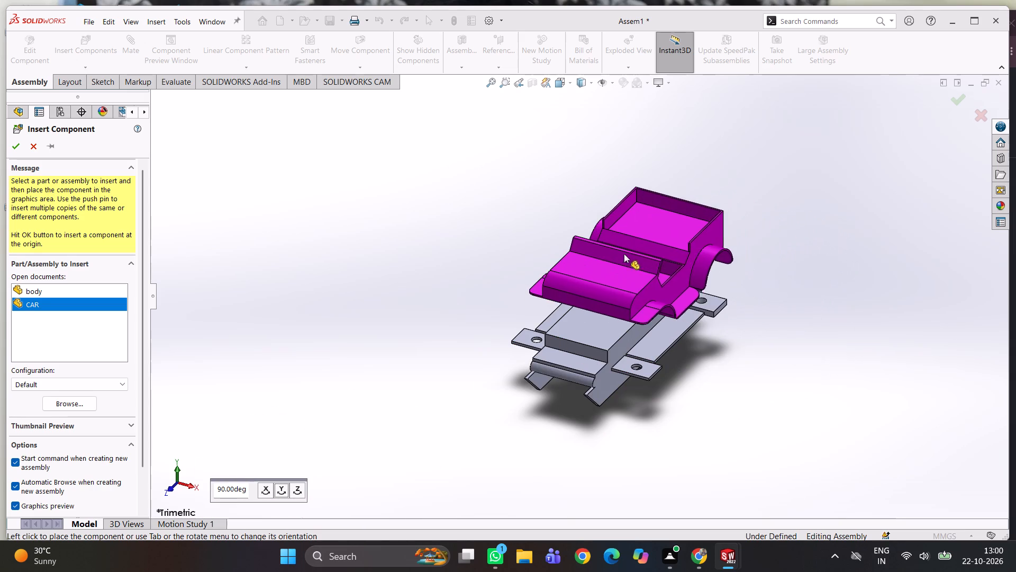
{"action": "left_click", "coordinate": [514, 252]}
Examine the undersides of the CAR and body components, including the flat face under the CAR.
{"action": "middle_click_drag", "start_coordinate": [629, 284], "coordinate": [590, 225]}
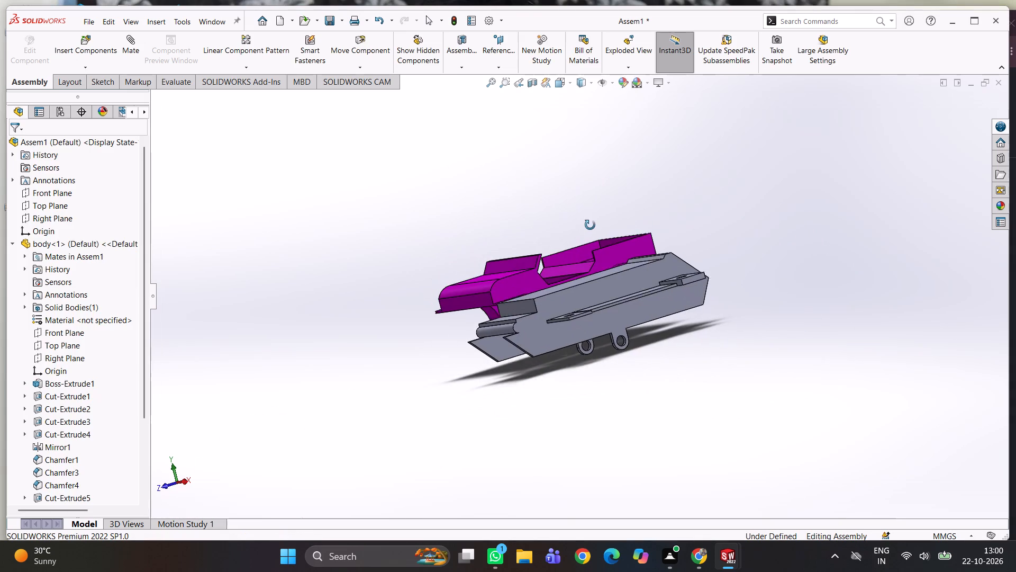
{"action": "middle_click_drag", "start_coordinate": [590, 225], "coordinate": [584, 228]}
{"action": "scroll", "coordinate": [634, 287], "scroll_direction": "down", "scroll_amount": 2}
{"action": "middle_click_drag", "start_coordinate": [641, 279], "coordinate": [552, 349]}
{"action": "middle_click_drag", "start_coordinate": [676, 326], "coordinate": [643, 229]}
{"action": "left_click", "coordinate": [637, 271]}
{"action": "scroll", "coordinate": [601, 331], "scroll_direction": "up", "scroll_amount": 3}
{"action": "middle_click_drag", "start_coordinate": [610, 342], "coordinate": [615, 353]}
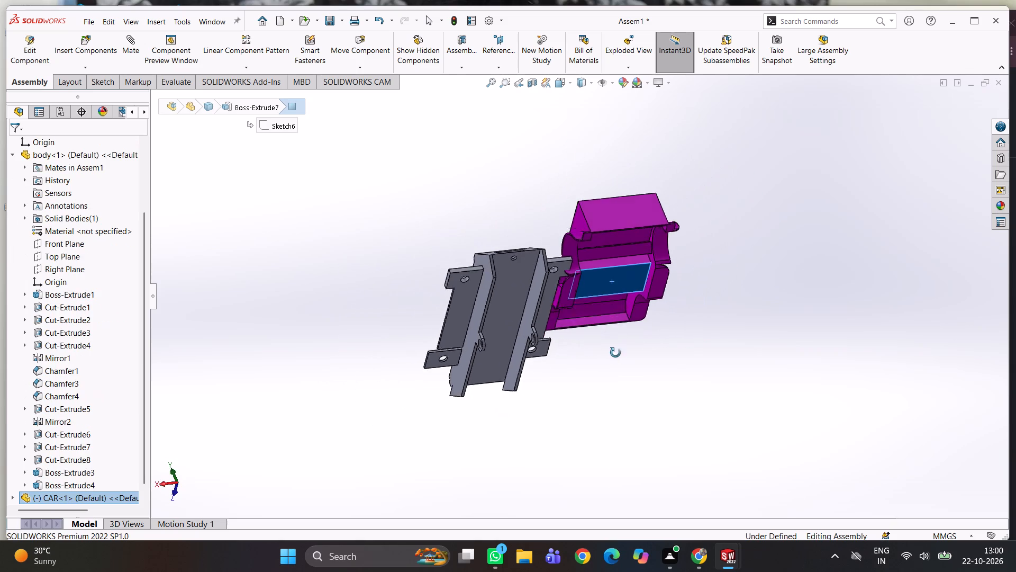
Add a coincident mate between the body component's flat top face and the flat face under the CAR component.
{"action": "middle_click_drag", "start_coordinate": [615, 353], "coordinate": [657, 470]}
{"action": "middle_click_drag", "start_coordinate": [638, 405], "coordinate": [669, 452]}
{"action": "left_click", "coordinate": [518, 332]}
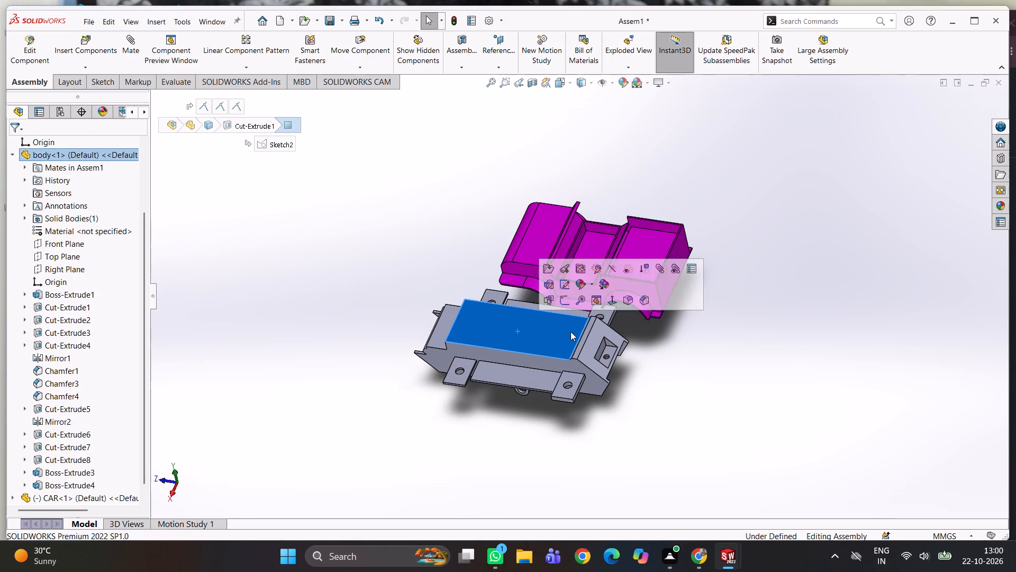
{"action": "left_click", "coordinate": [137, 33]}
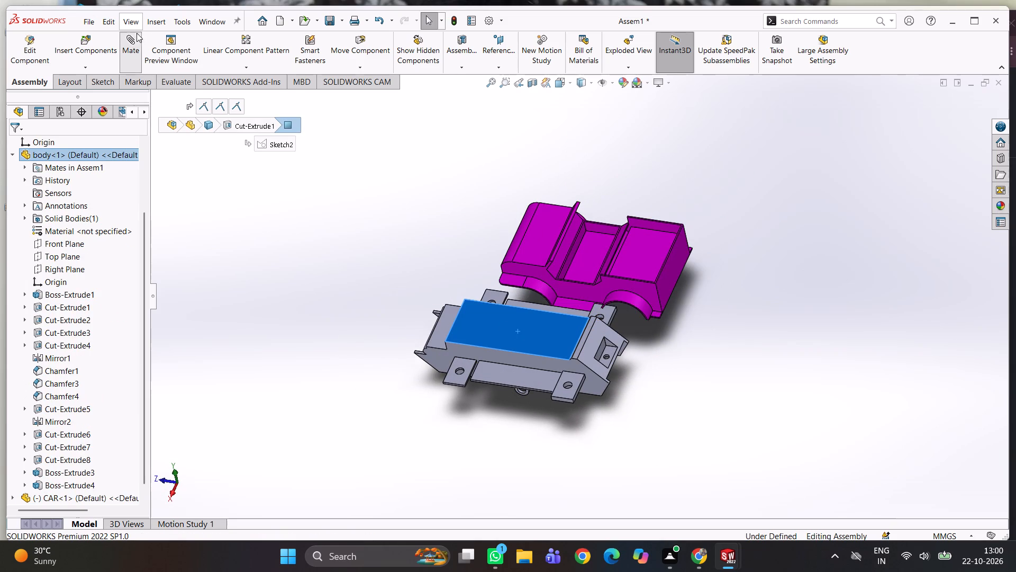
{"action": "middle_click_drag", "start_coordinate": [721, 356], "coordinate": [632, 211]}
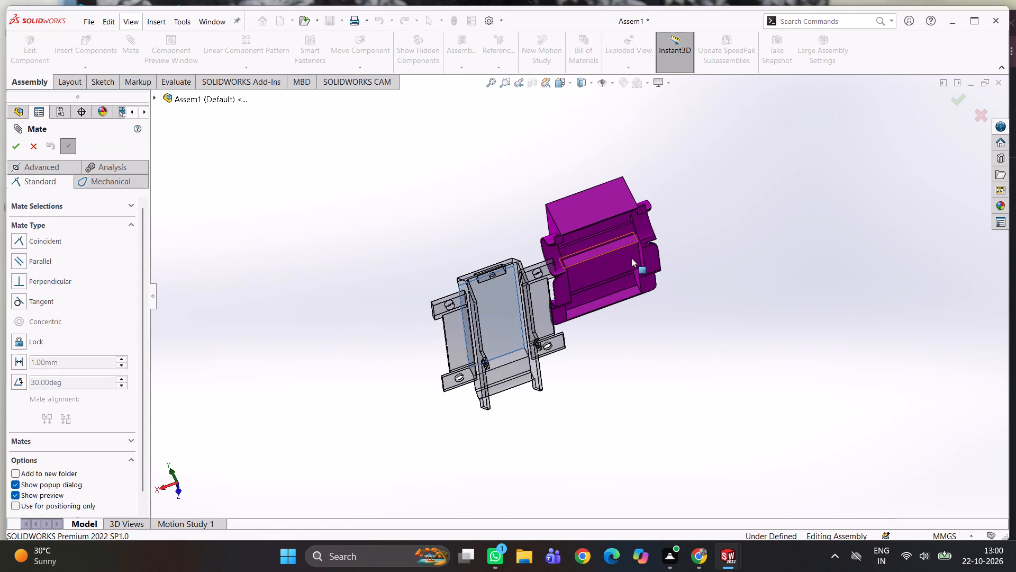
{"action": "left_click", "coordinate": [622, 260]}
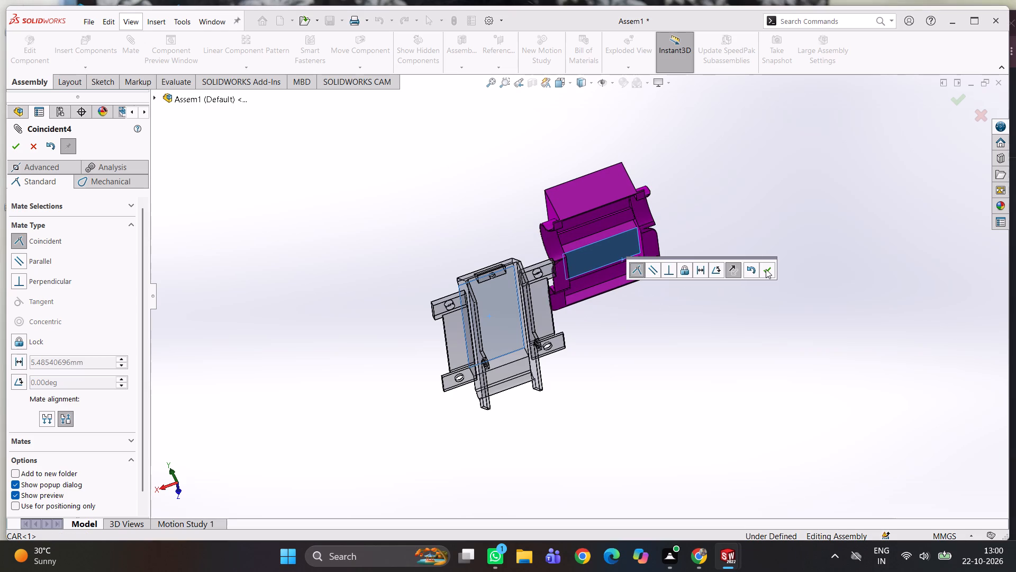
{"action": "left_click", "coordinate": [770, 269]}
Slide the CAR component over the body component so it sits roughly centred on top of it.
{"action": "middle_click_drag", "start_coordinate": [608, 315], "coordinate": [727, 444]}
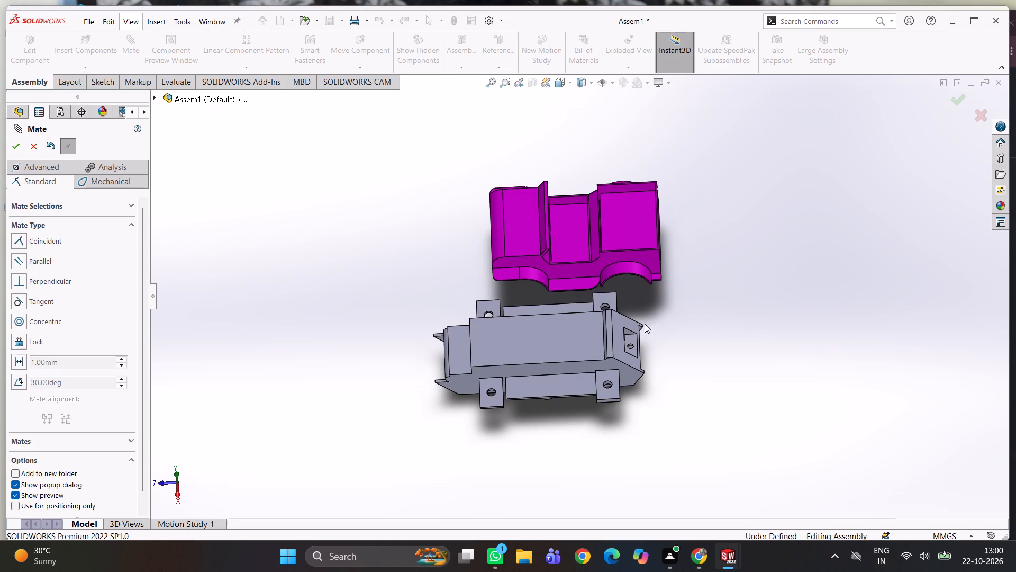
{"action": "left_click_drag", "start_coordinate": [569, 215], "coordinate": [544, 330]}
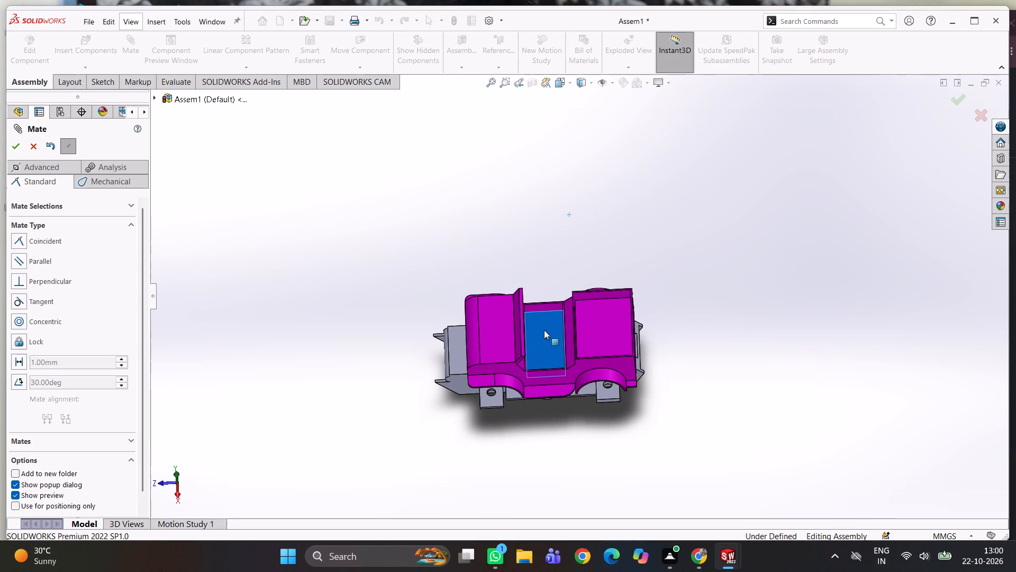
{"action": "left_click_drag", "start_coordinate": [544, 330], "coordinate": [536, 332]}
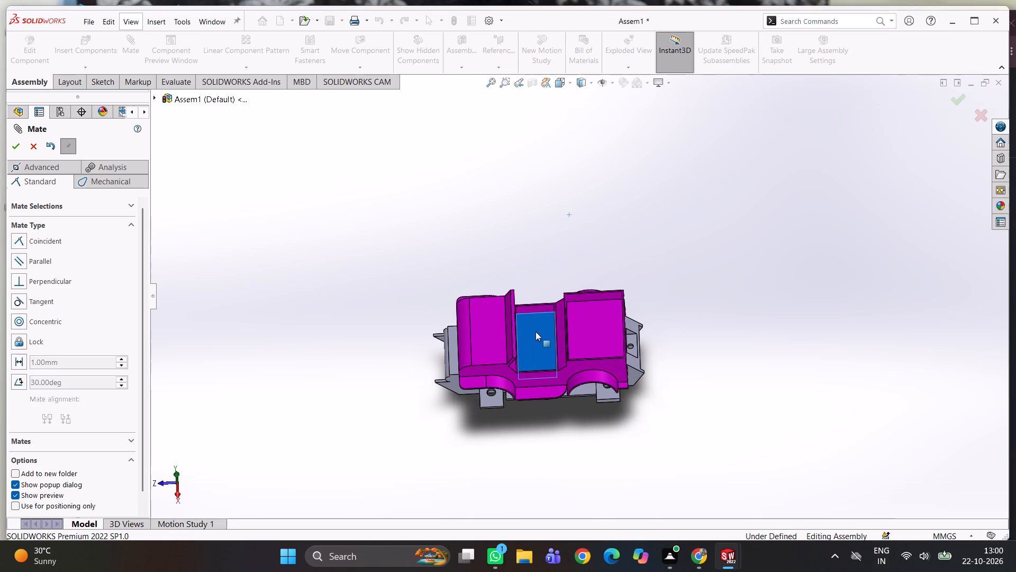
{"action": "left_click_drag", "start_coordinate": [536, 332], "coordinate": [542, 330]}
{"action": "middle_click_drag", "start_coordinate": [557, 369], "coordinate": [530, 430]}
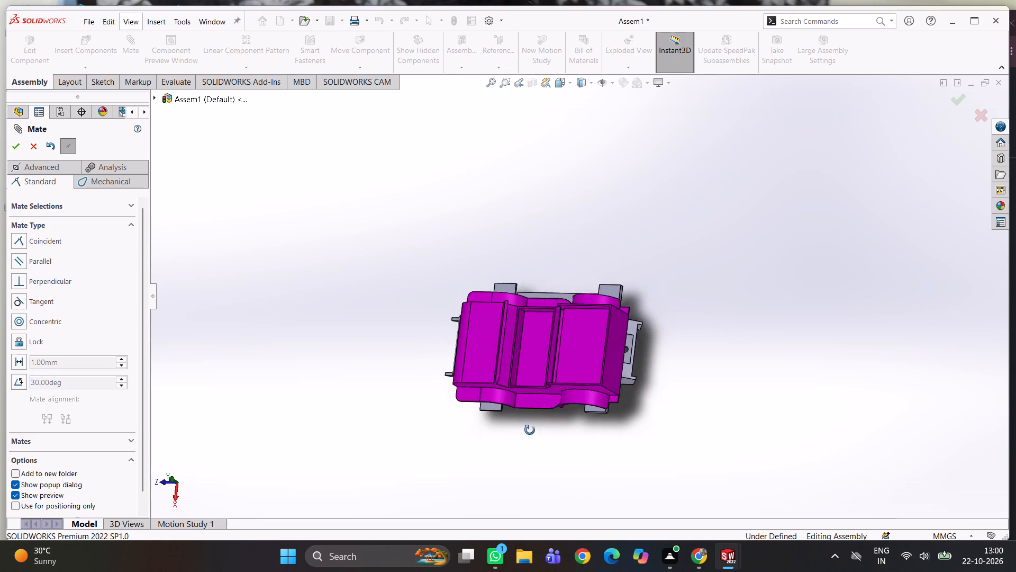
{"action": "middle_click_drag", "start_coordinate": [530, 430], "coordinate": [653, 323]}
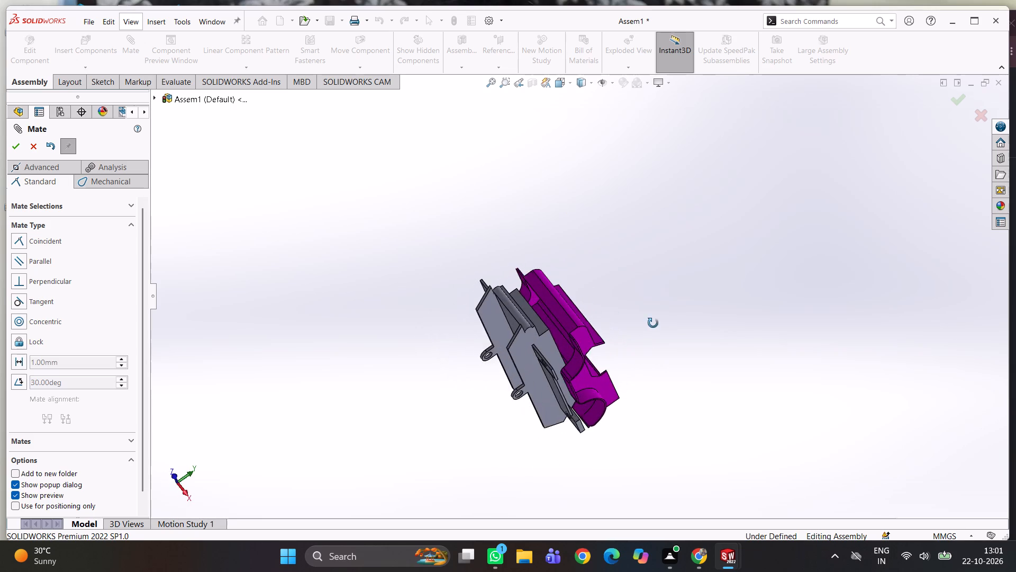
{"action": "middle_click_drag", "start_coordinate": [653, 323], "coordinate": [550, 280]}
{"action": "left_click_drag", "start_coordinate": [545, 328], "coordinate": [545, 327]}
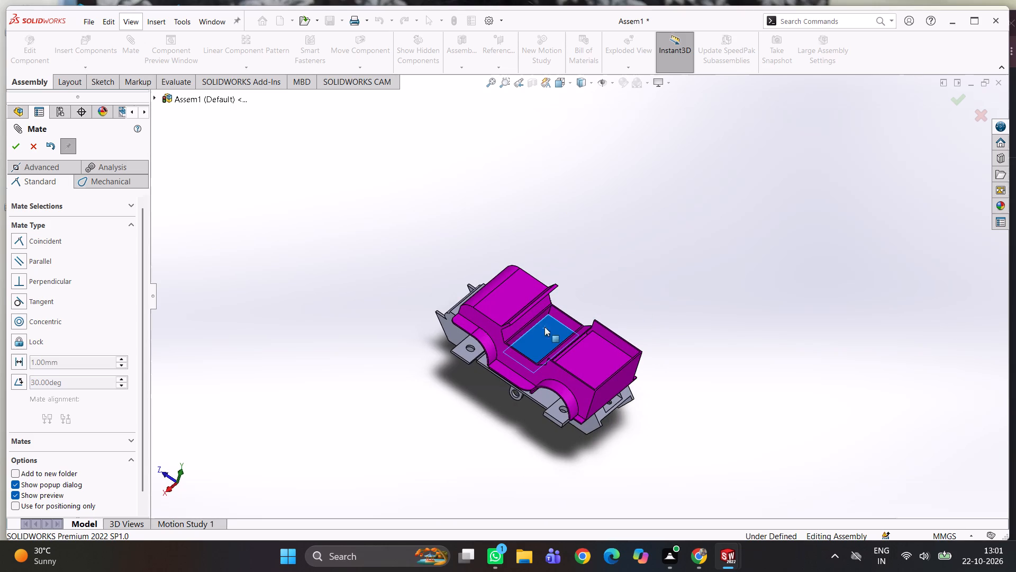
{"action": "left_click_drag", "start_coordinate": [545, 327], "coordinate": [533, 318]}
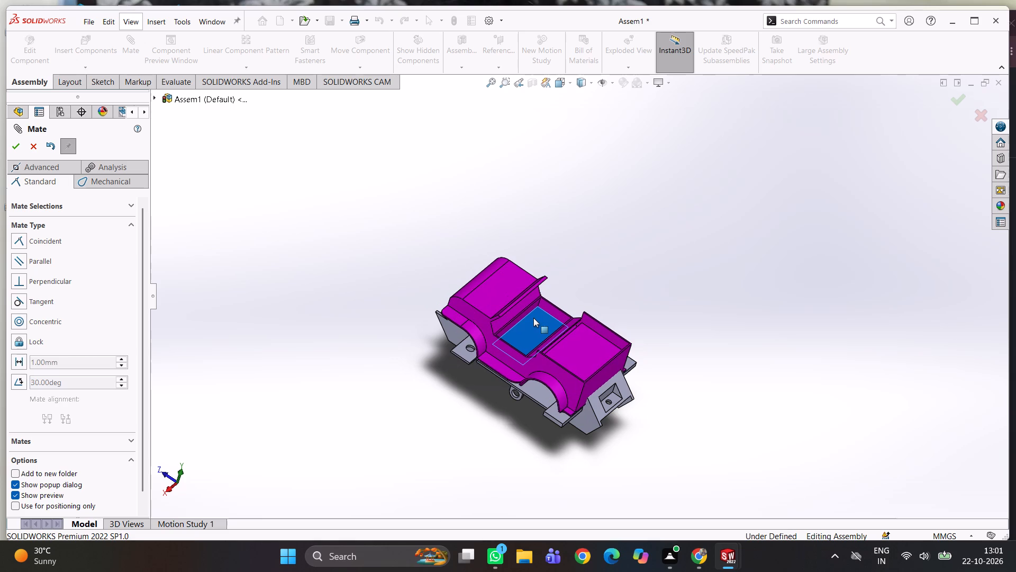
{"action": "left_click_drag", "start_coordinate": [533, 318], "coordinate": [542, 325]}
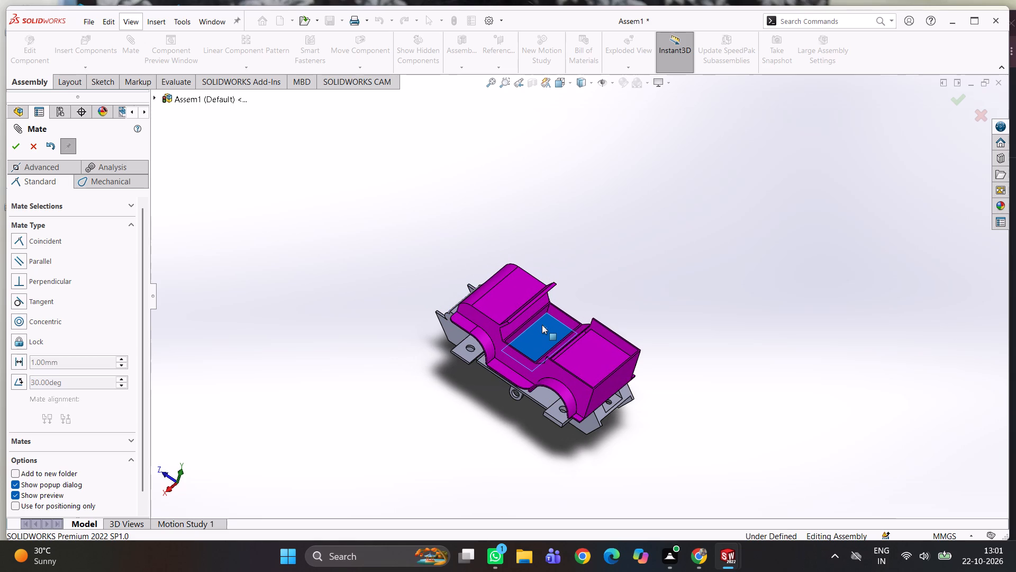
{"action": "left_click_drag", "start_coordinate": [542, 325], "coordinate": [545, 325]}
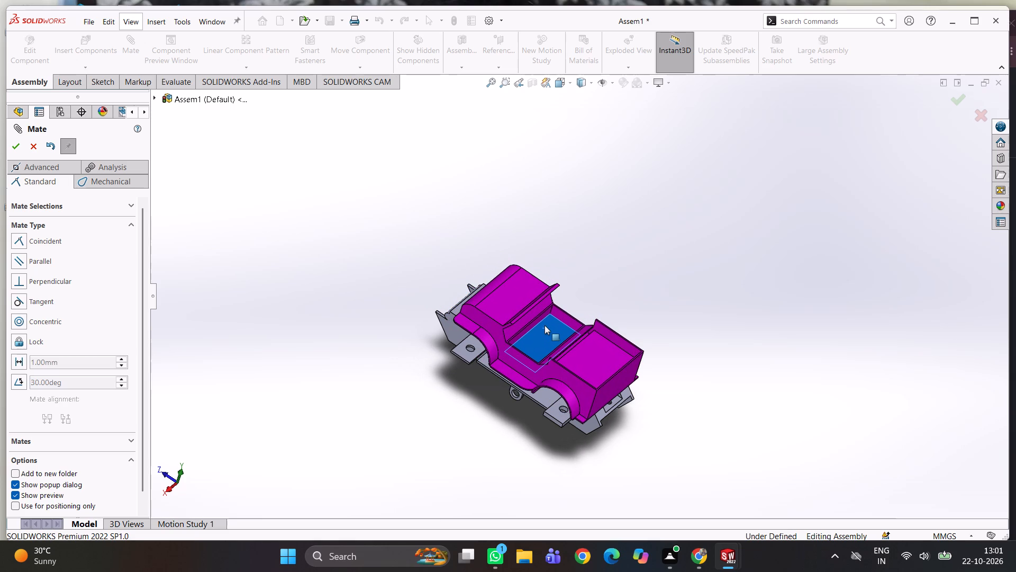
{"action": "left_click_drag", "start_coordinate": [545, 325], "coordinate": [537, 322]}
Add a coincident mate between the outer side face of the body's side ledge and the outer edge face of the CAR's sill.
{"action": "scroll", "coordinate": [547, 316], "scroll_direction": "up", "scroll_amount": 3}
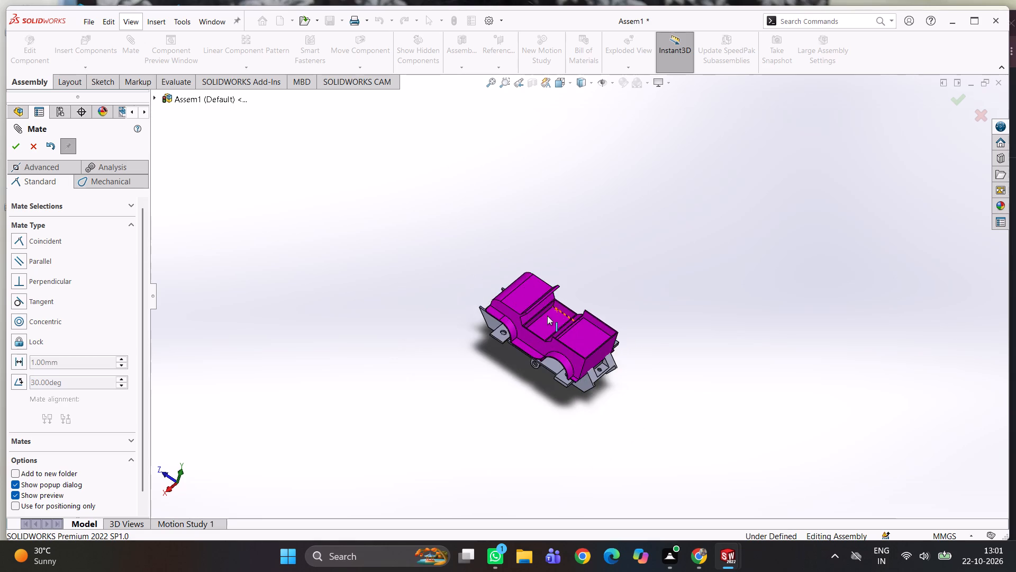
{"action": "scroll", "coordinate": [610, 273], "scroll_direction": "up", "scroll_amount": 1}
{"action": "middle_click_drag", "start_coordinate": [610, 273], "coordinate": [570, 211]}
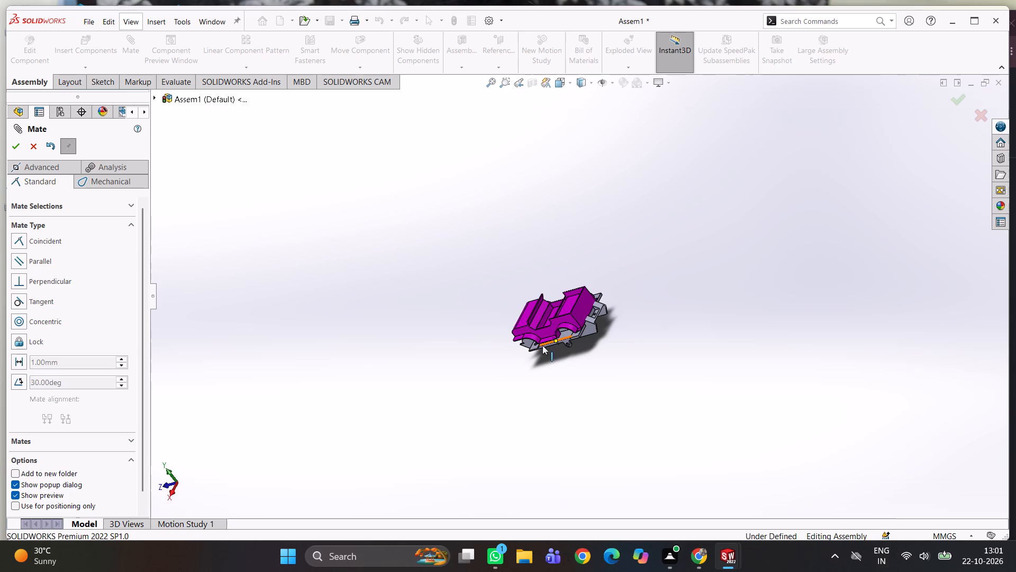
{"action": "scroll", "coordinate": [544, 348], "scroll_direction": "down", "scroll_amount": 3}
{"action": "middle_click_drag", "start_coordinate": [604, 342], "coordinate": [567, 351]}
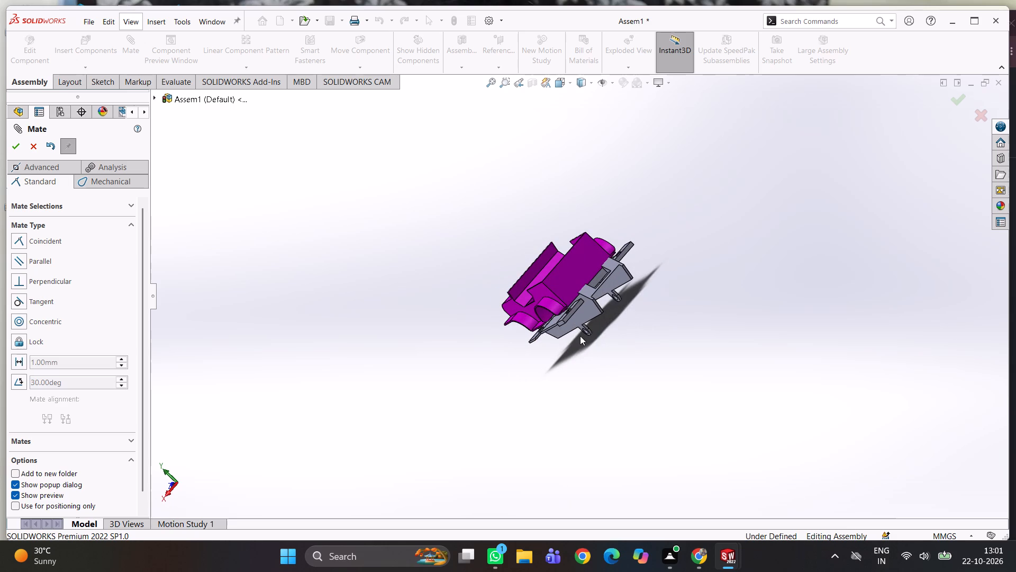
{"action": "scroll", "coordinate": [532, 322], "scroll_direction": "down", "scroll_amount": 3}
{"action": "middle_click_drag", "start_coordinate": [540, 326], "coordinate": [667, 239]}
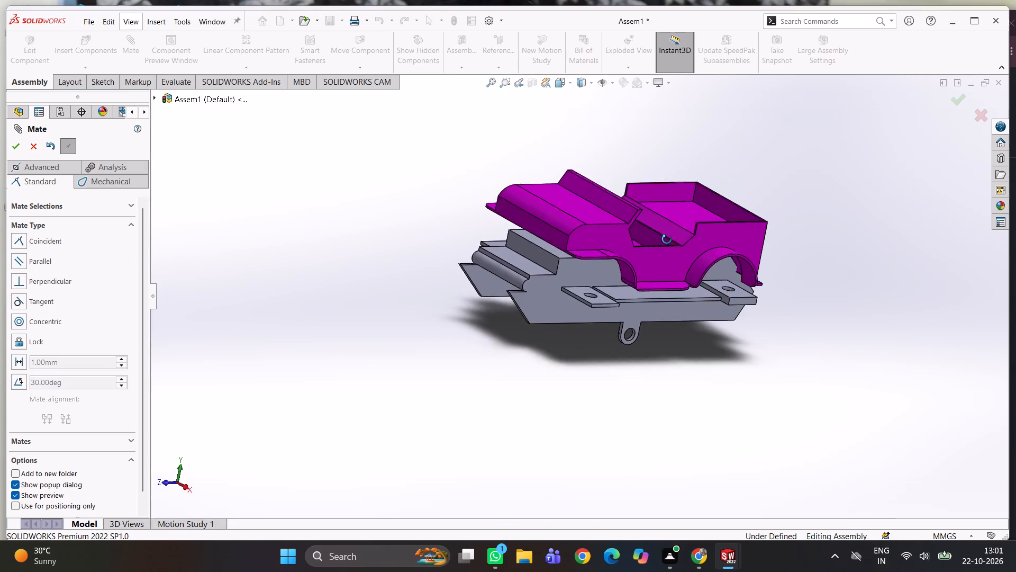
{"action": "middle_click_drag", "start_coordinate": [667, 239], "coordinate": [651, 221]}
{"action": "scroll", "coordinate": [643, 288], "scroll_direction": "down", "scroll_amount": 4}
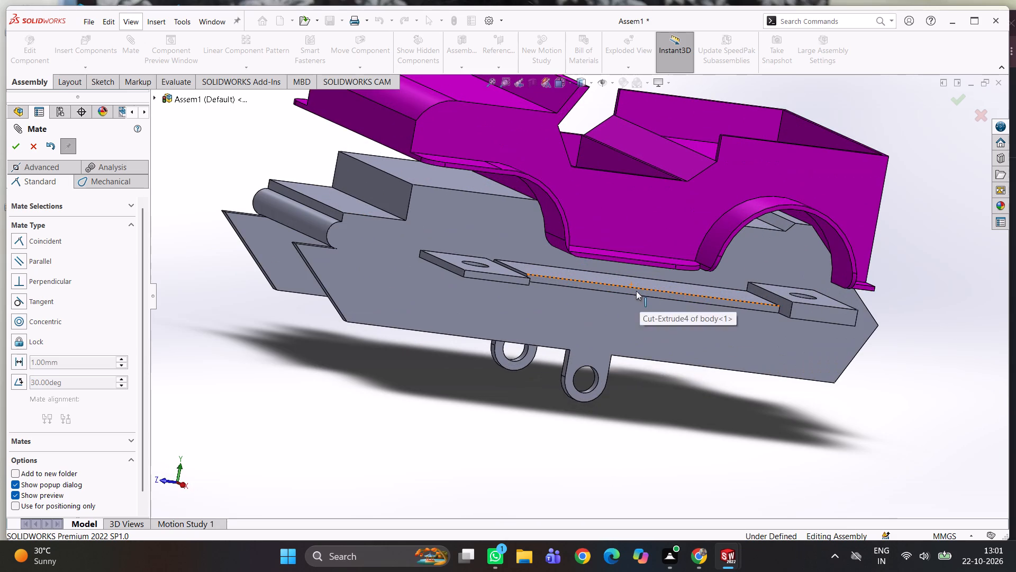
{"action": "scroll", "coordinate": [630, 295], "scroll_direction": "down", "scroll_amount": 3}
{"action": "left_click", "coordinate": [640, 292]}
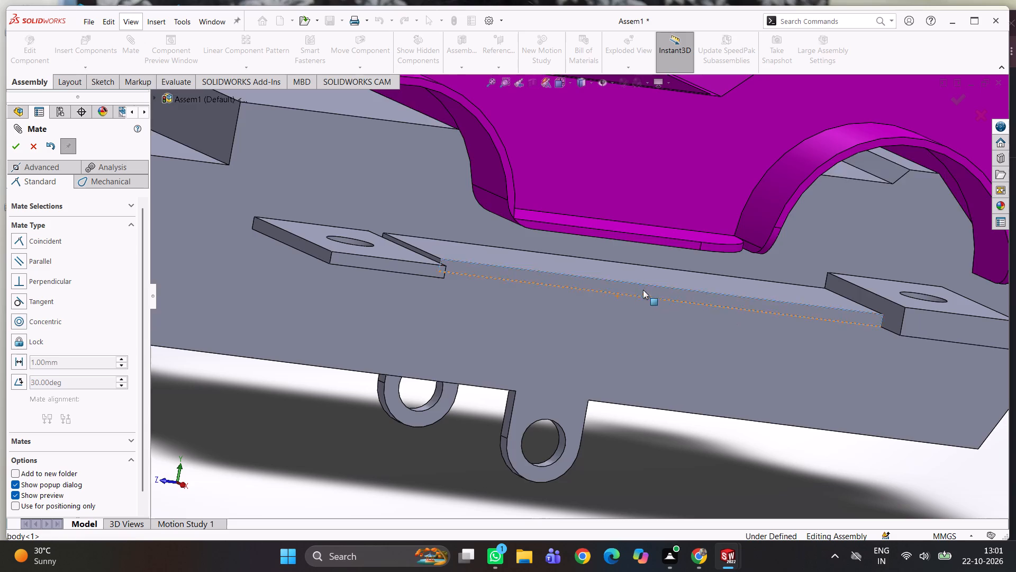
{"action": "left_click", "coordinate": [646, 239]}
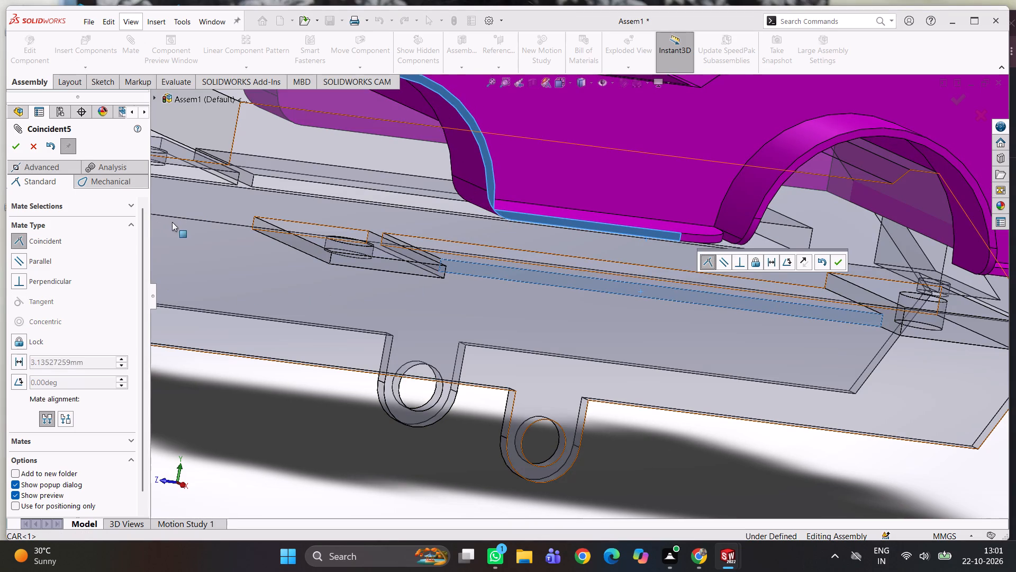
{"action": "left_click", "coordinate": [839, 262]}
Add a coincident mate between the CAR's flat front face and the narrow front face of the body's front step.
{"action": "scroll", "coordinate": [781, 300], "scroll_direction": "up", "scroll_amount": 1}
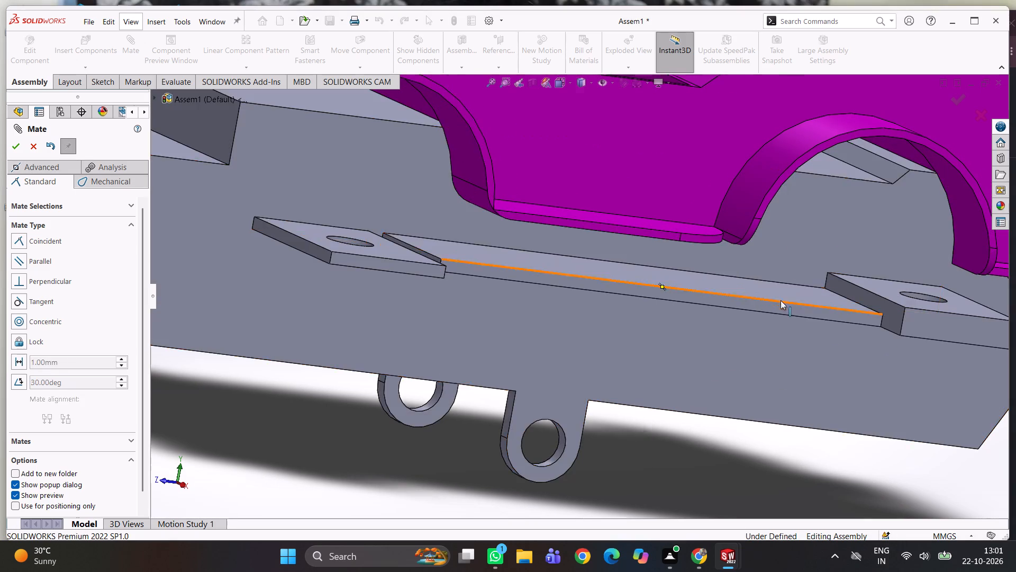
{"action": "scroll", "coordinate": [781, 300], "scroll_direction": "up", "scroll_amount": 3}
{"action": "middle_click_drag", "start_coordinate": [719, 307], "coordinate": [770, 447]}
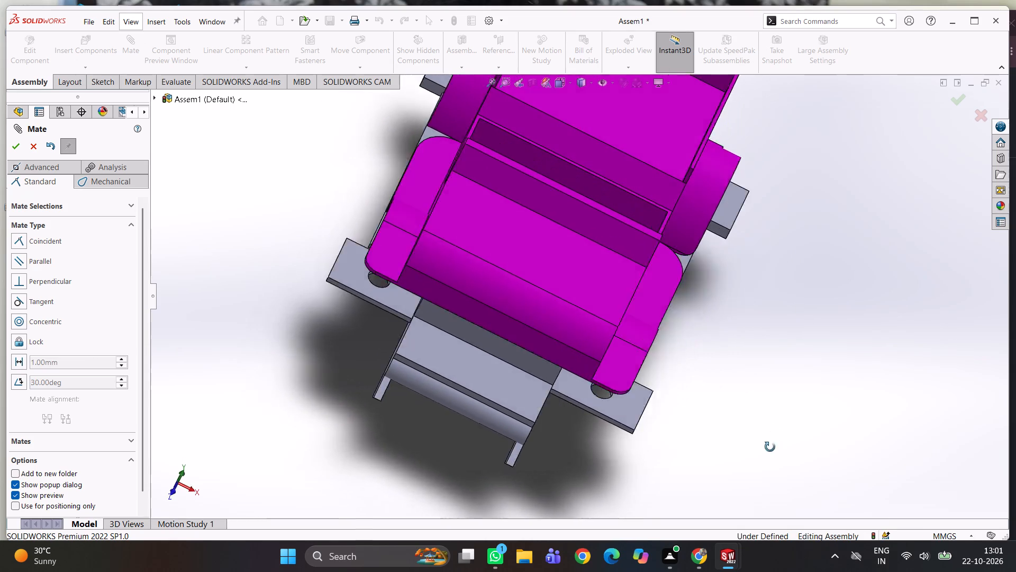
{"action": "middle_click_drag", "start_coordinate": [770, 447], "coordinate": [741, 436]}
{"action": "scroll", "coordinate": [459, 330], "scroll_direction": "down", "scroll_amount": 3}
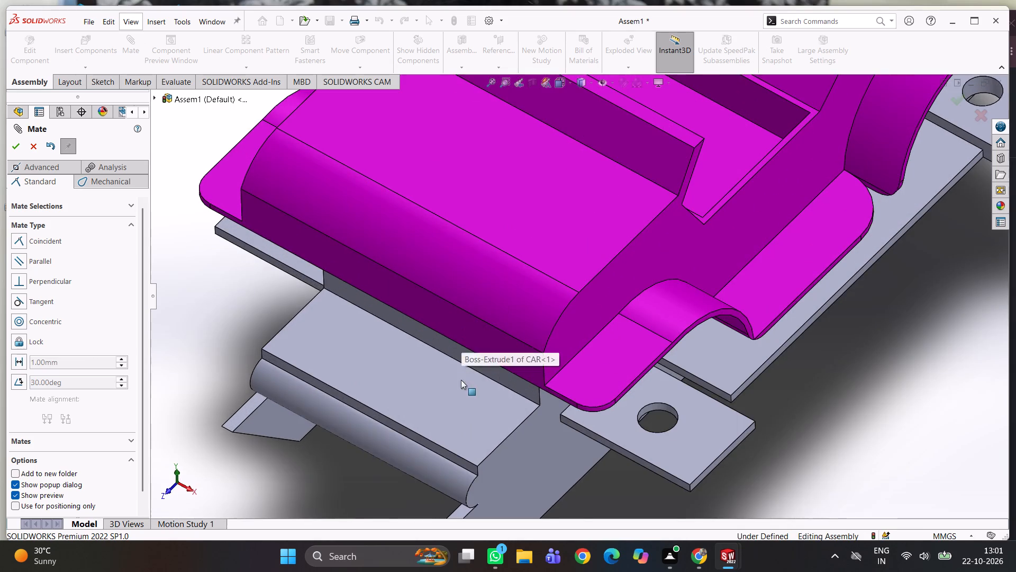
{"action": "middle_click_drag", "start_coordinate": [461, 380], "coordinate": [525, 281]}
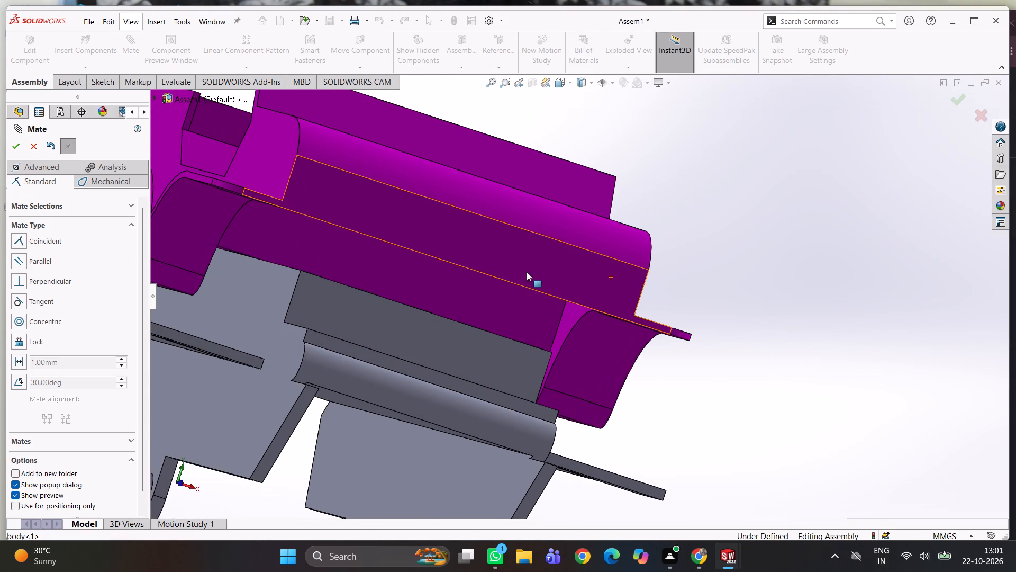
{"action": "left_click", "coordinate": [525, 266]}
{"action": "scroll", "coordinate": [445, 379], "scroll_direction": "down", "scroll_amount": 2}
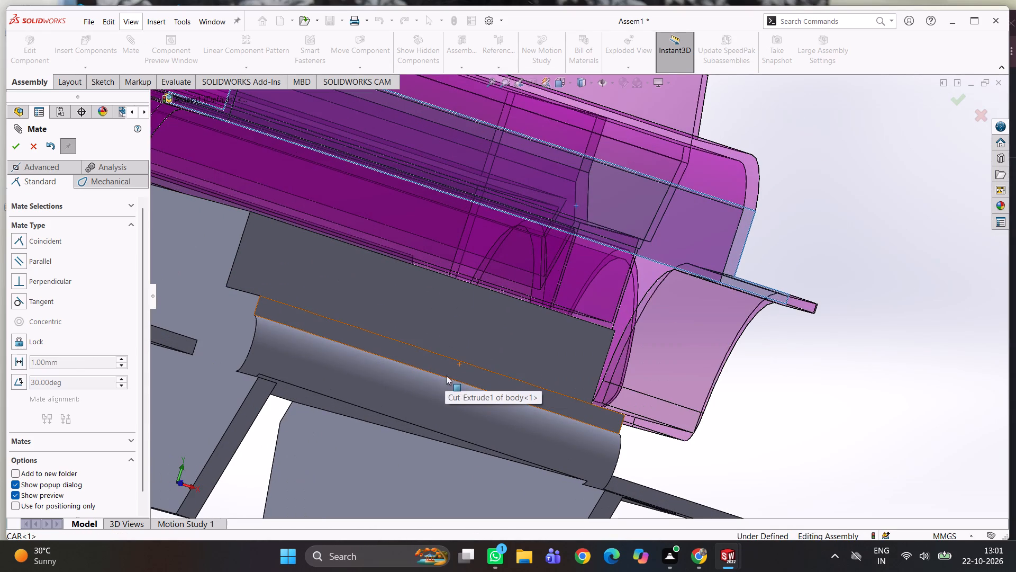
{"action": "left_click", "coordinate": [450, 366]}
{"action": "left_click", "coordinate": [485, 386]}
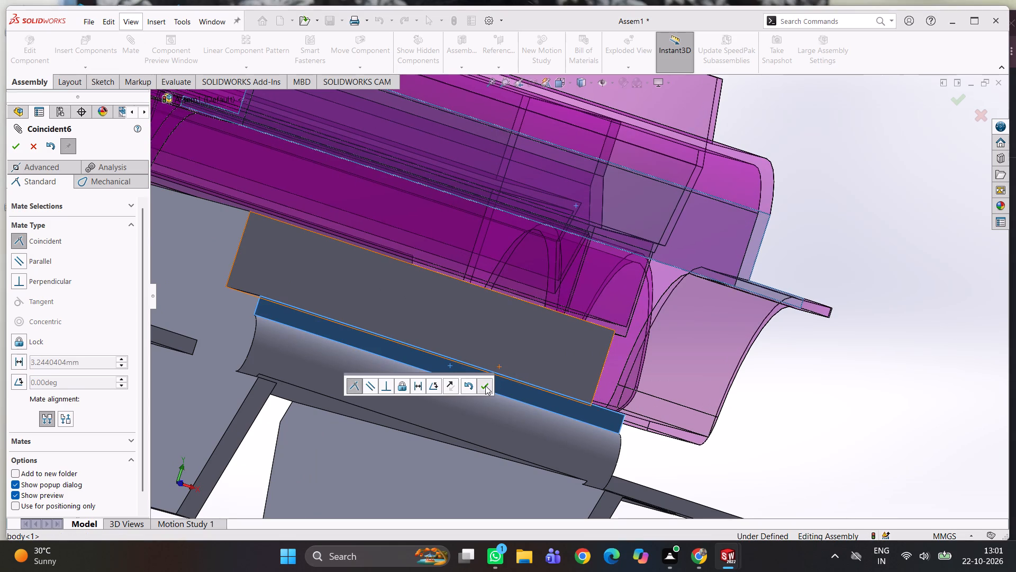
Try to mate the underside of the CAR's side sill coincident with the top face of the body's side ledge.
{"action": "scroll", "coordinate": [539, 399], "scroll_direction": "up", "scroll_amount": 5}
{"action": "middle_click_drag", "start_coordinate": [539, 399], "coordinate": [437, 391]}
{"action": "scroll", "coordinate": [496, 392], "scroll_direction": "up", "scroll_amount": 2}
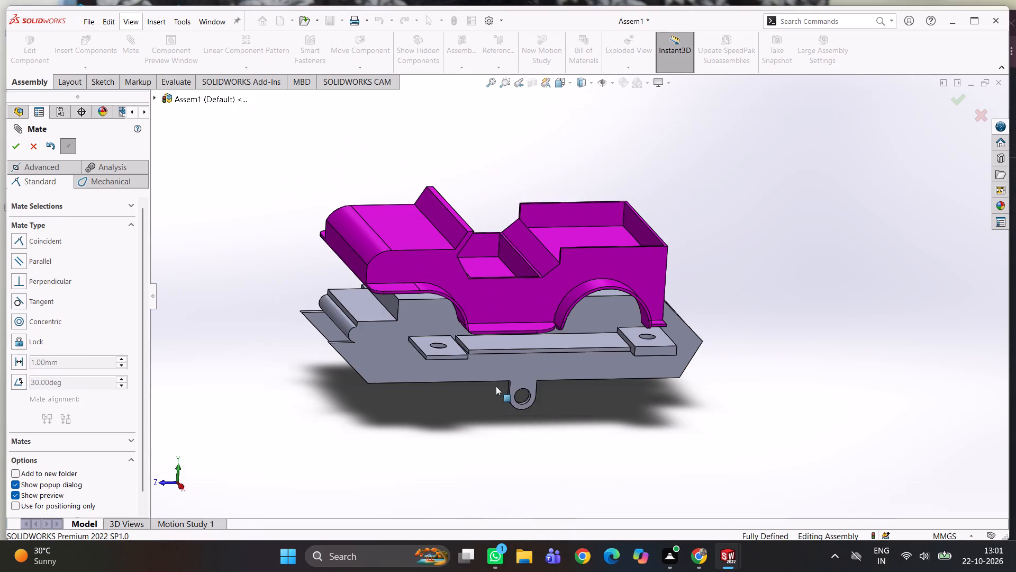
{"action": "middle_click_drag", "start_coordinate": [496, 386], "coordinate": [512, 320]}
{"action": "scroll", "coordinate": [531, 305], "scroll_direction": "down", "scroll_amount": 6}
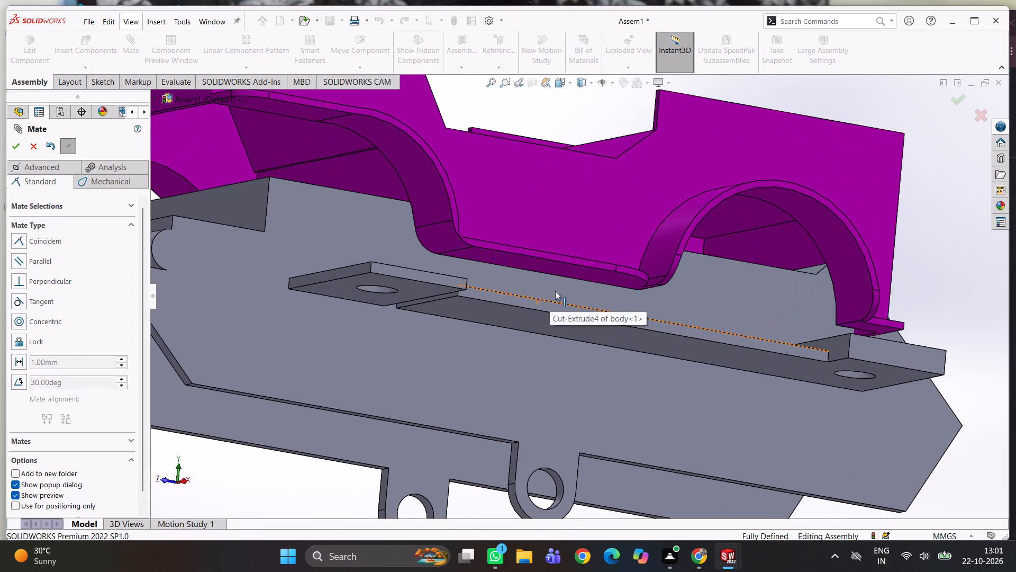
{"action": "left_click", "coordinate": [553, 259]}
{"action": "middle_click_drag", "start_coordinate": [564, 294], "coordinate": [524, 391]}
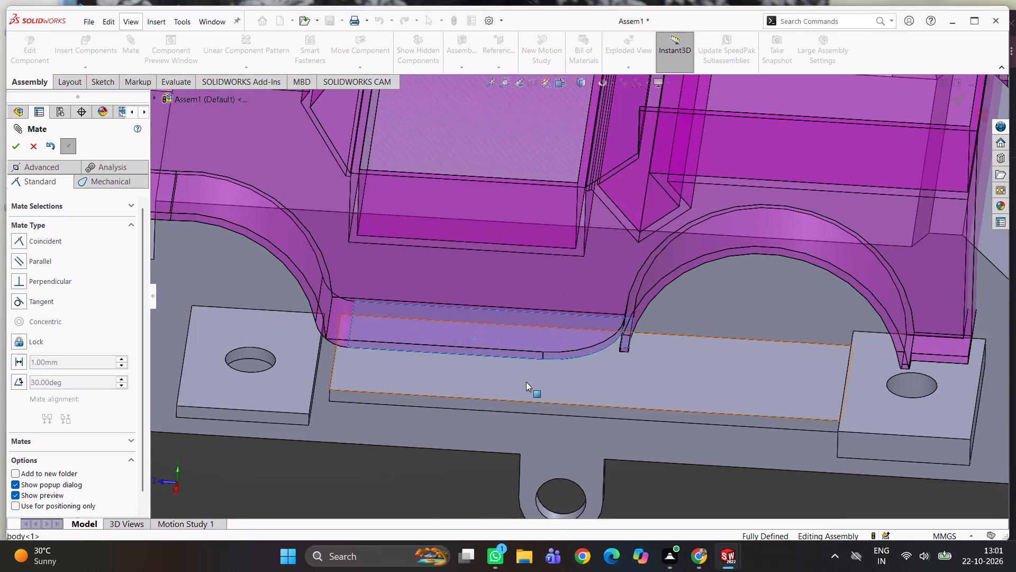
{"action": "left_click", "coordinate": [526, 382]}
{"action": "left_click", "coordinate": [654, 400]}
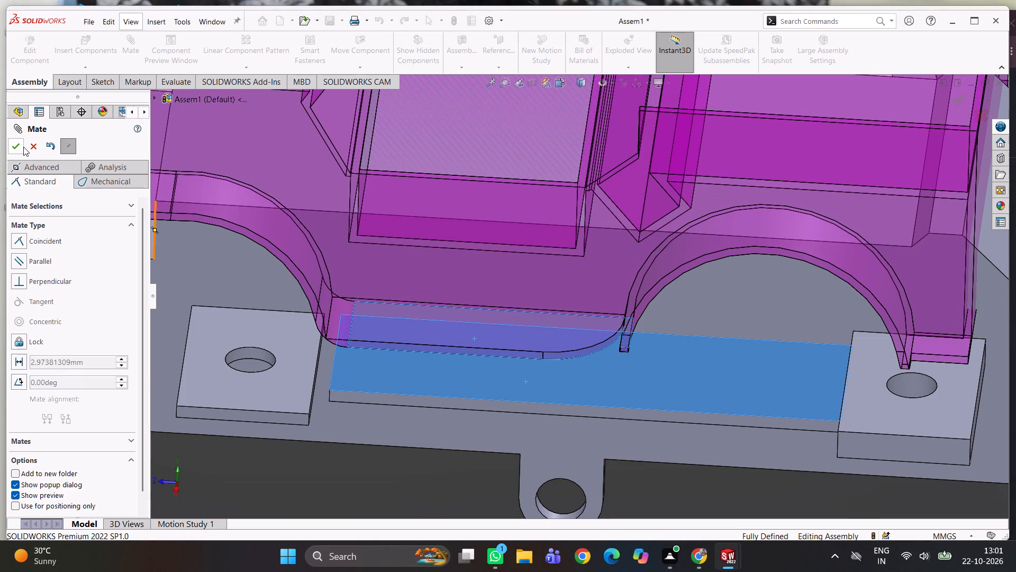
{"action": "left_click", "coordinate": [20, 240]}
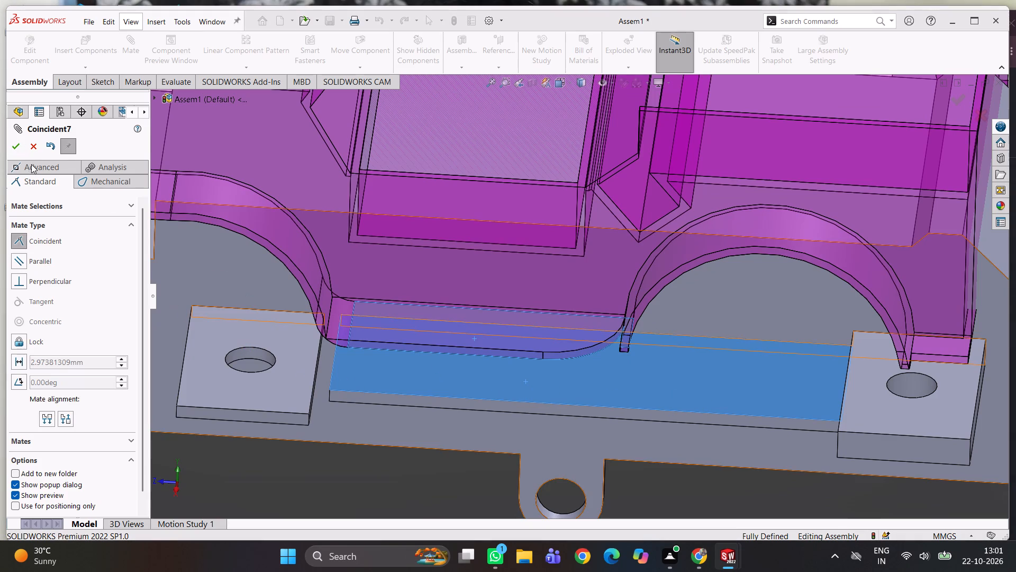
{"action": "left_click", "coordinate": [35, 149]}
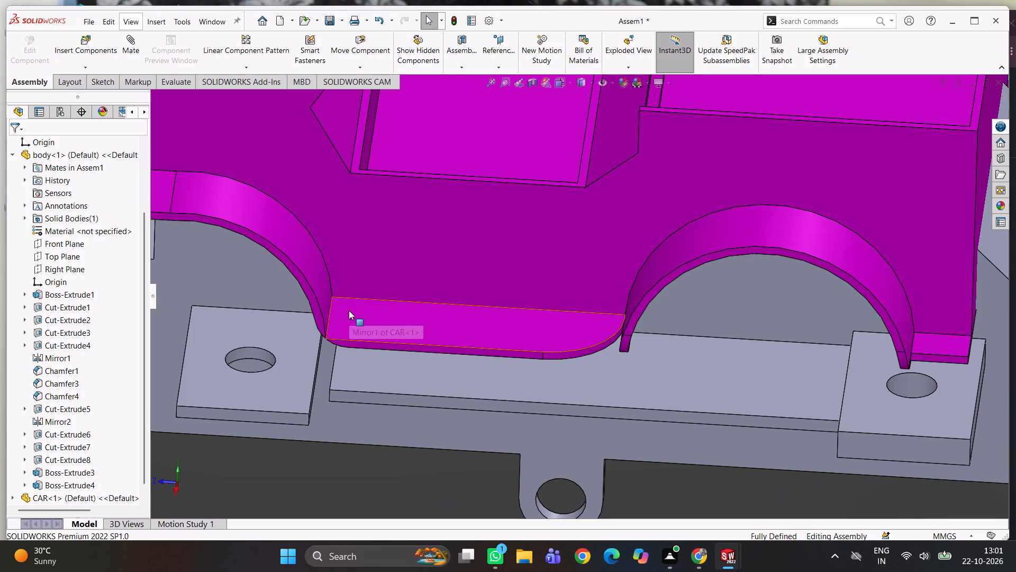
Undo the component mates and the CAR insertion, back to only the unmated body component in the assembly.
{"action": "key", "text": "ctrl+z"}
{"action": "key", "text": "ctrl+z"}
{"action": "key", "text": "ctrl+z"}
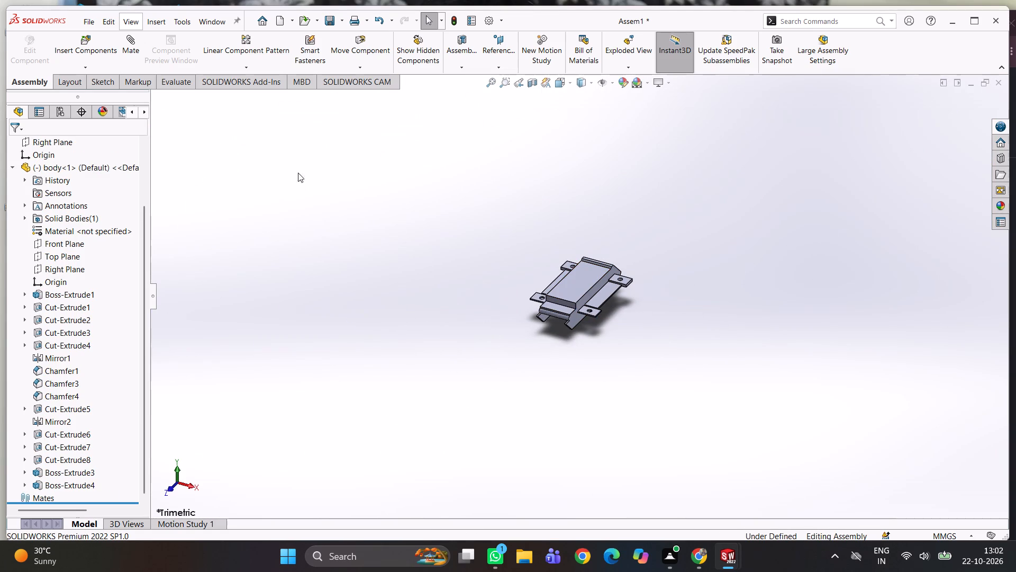
Insert the CAR part beside the body component, turned 270° about the Y axis in 90° increments.
{"action": "left_click", "coordinate": [70, 47]}
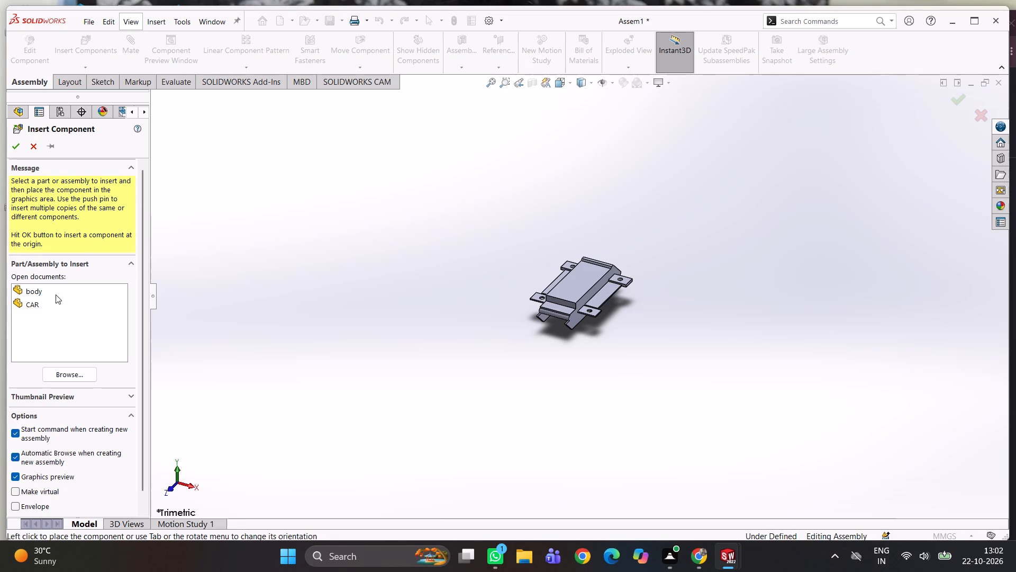
{"action": "left_click", "coordinate": [44, 305]}
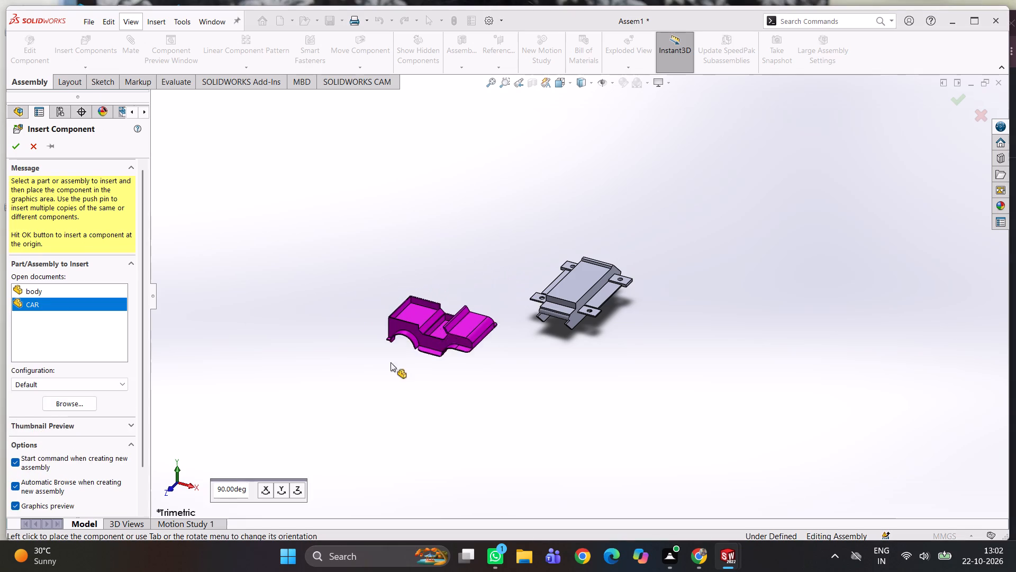
{"action": "left_click", "coordinate": [280, 488]}
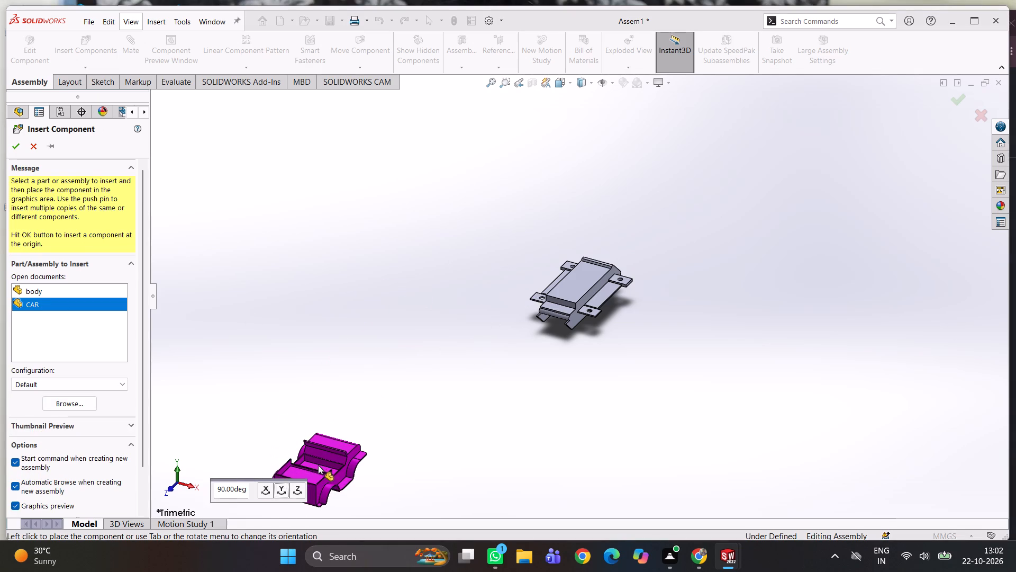
{"action": "left_click", "coordinate": [284, 487]}
{"action": "left_click", "coordinate": [284, 490]}
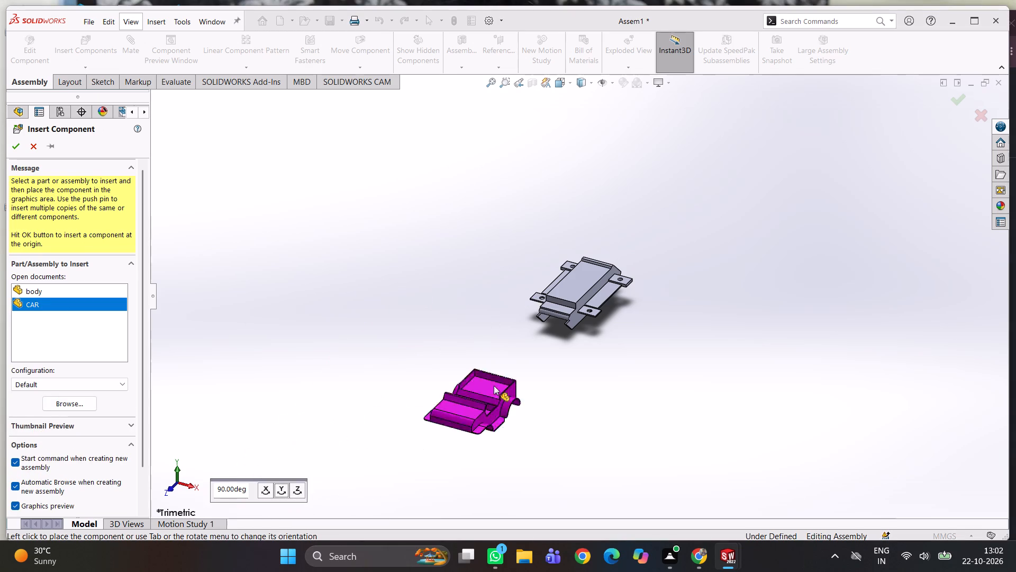
{"action": "left_click", "coordinate": [489, 236]}
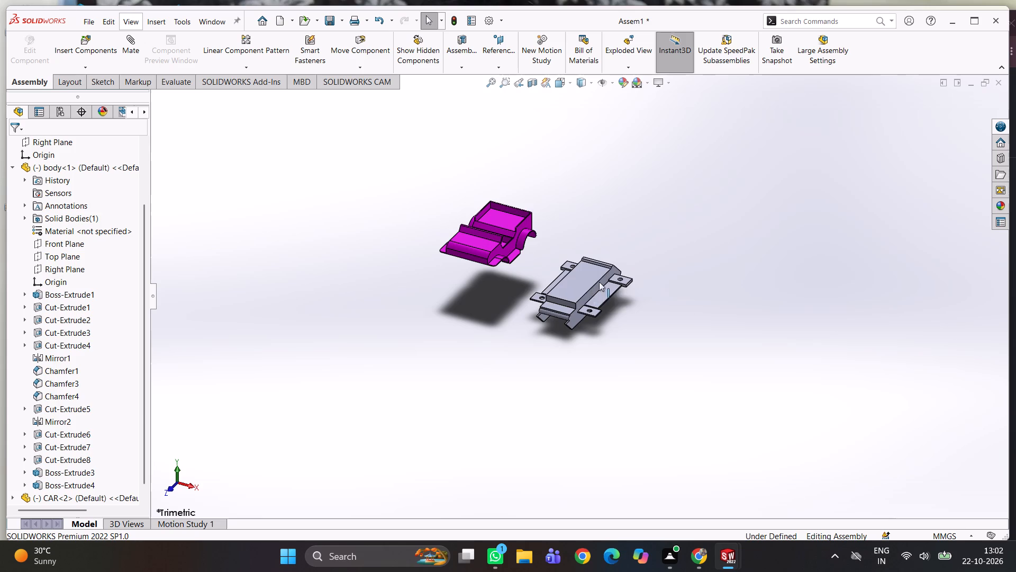
{"action": "scroll", "coordinate": [606, 280], "scroll_direction": "up", "scroll_amount": 1}
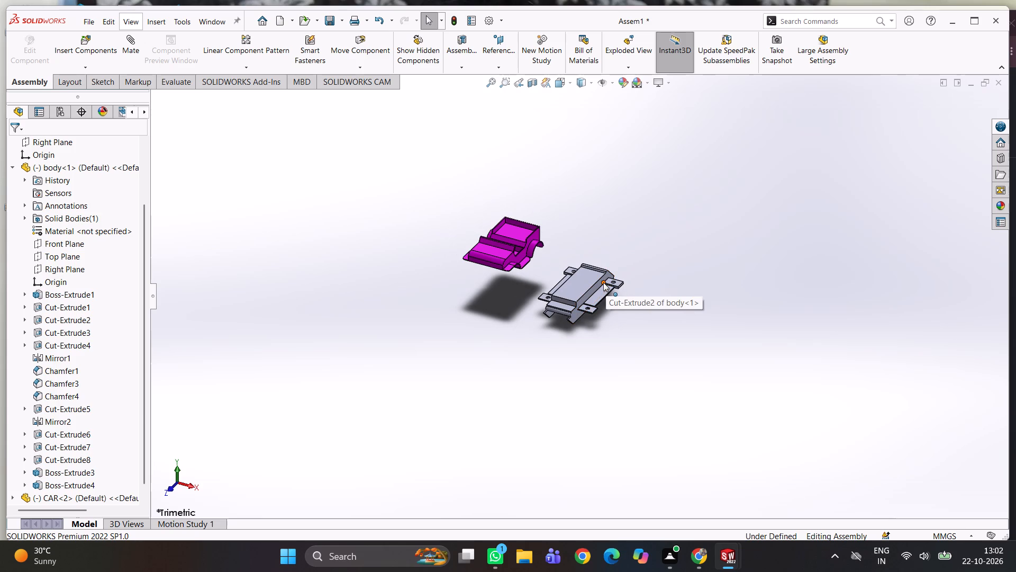
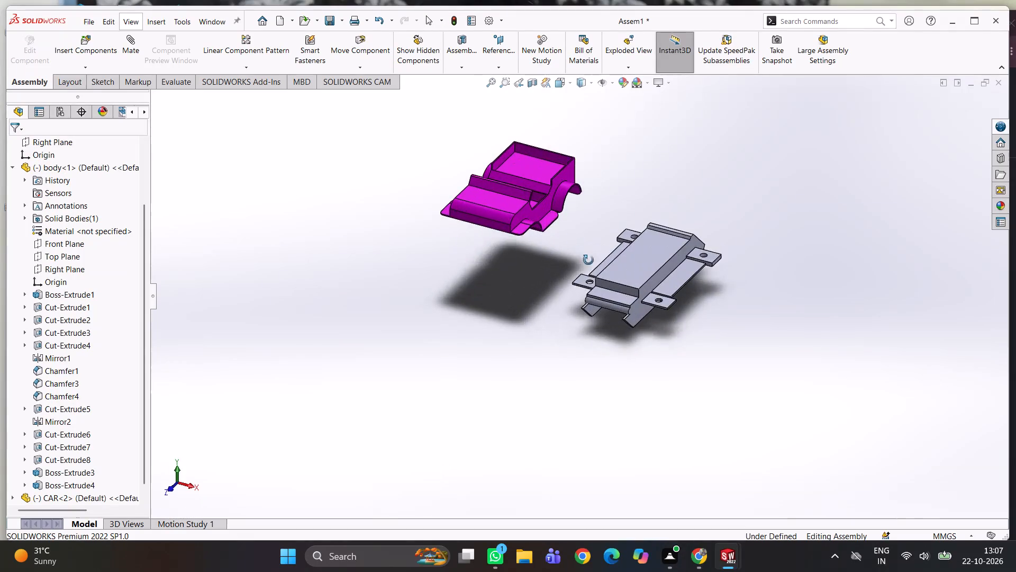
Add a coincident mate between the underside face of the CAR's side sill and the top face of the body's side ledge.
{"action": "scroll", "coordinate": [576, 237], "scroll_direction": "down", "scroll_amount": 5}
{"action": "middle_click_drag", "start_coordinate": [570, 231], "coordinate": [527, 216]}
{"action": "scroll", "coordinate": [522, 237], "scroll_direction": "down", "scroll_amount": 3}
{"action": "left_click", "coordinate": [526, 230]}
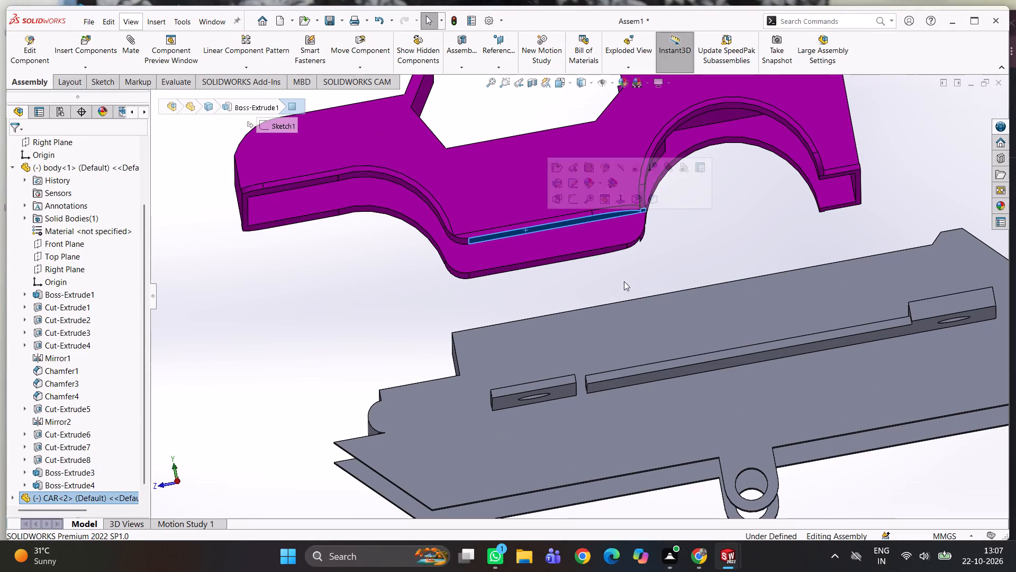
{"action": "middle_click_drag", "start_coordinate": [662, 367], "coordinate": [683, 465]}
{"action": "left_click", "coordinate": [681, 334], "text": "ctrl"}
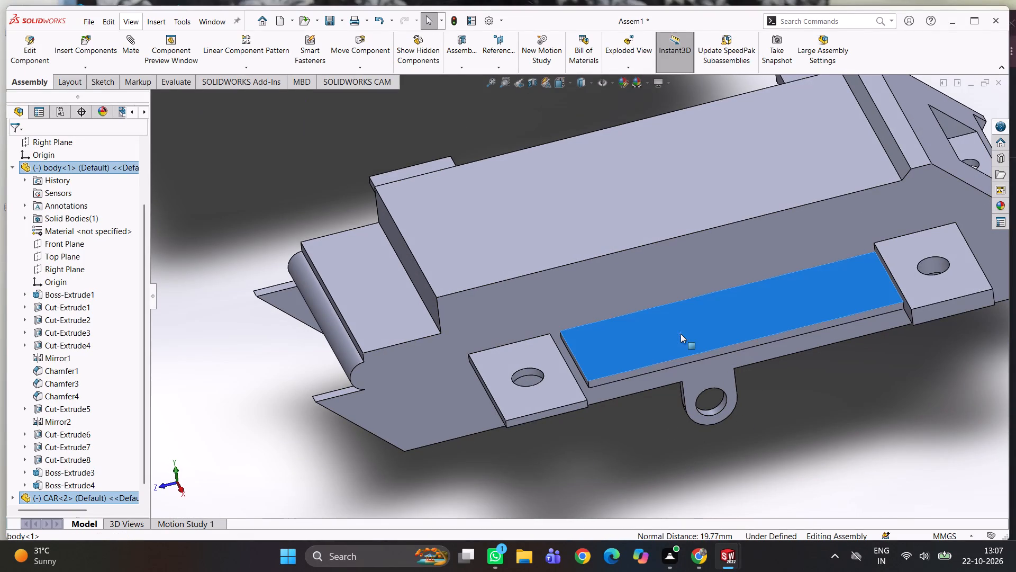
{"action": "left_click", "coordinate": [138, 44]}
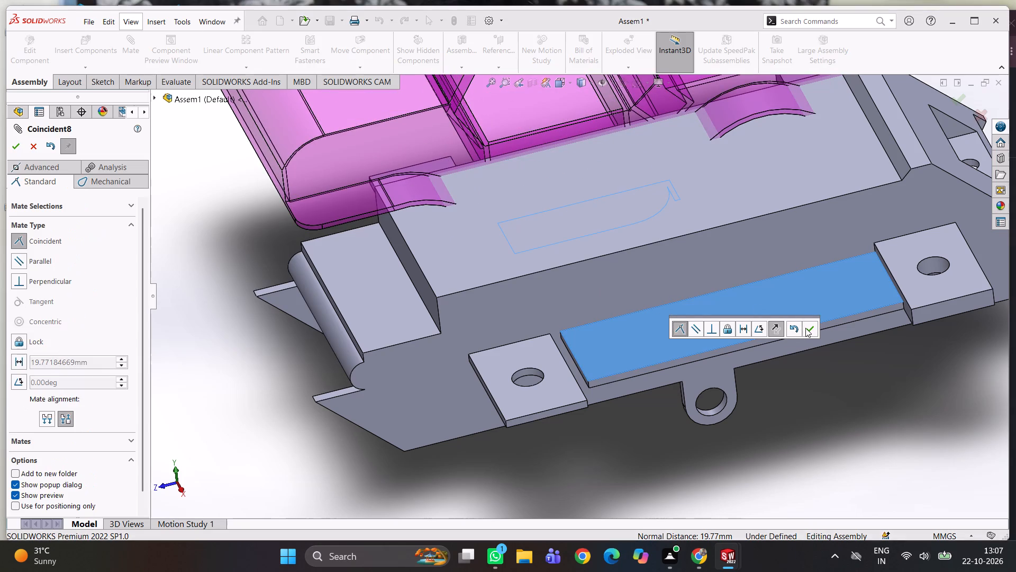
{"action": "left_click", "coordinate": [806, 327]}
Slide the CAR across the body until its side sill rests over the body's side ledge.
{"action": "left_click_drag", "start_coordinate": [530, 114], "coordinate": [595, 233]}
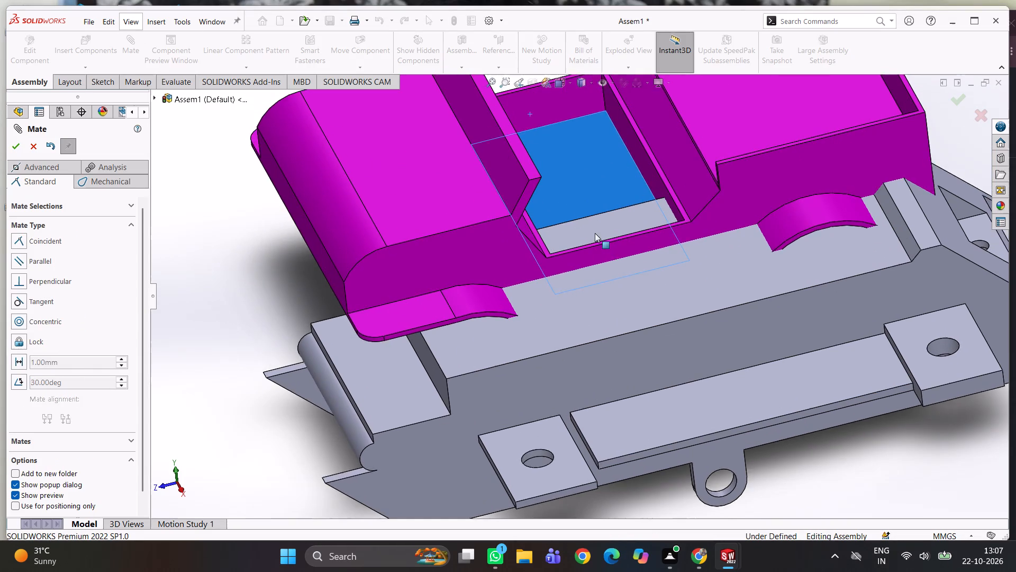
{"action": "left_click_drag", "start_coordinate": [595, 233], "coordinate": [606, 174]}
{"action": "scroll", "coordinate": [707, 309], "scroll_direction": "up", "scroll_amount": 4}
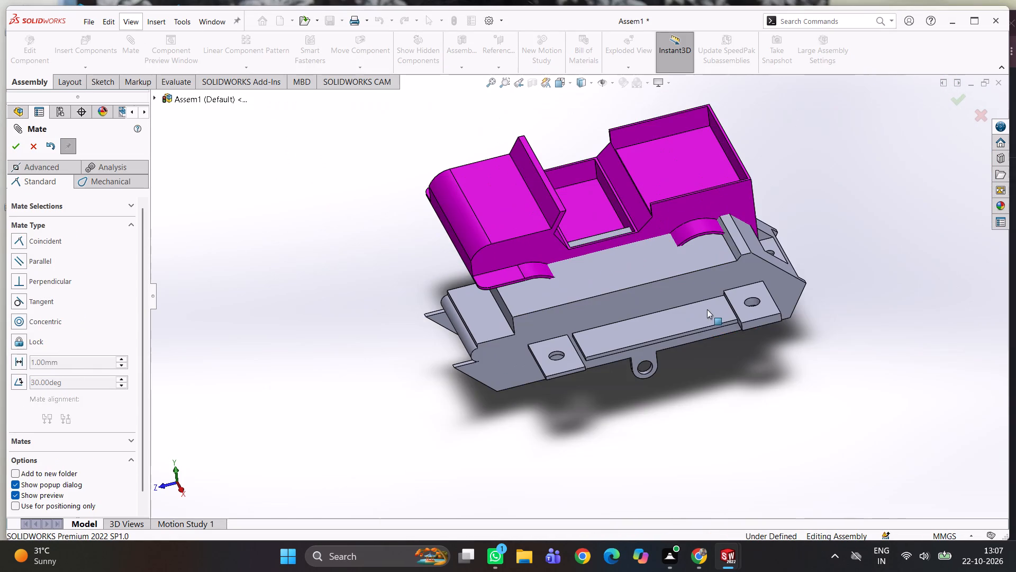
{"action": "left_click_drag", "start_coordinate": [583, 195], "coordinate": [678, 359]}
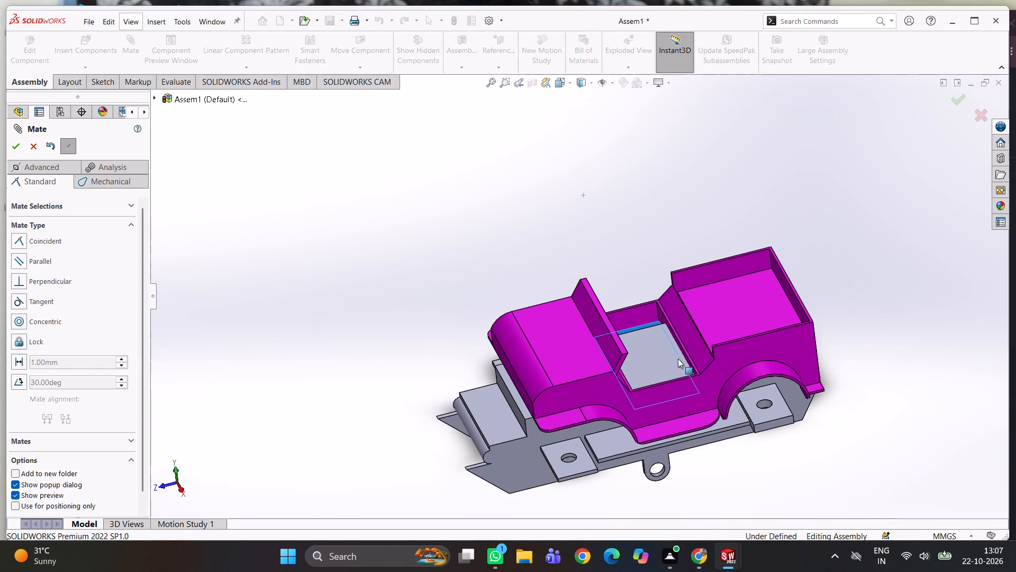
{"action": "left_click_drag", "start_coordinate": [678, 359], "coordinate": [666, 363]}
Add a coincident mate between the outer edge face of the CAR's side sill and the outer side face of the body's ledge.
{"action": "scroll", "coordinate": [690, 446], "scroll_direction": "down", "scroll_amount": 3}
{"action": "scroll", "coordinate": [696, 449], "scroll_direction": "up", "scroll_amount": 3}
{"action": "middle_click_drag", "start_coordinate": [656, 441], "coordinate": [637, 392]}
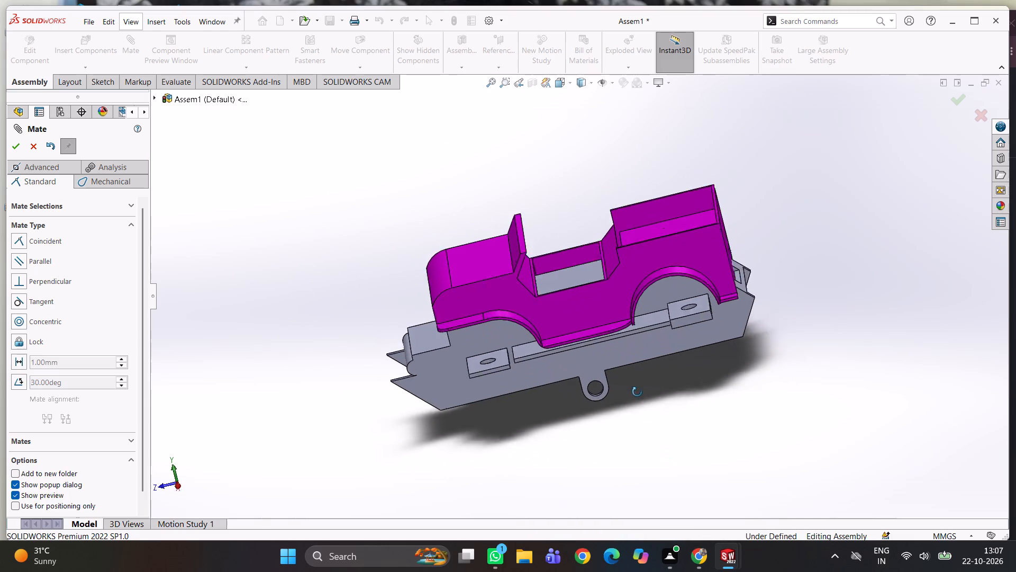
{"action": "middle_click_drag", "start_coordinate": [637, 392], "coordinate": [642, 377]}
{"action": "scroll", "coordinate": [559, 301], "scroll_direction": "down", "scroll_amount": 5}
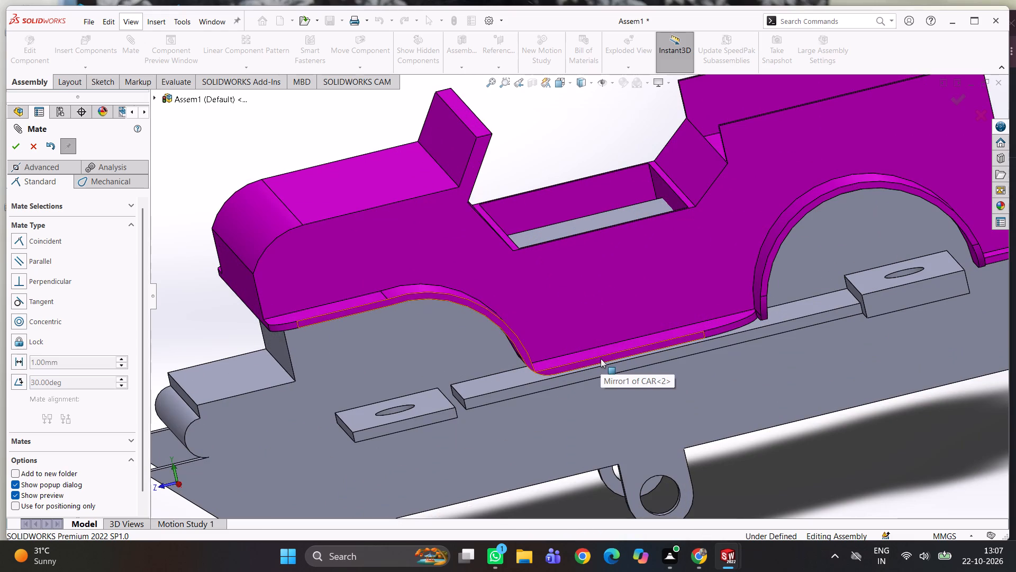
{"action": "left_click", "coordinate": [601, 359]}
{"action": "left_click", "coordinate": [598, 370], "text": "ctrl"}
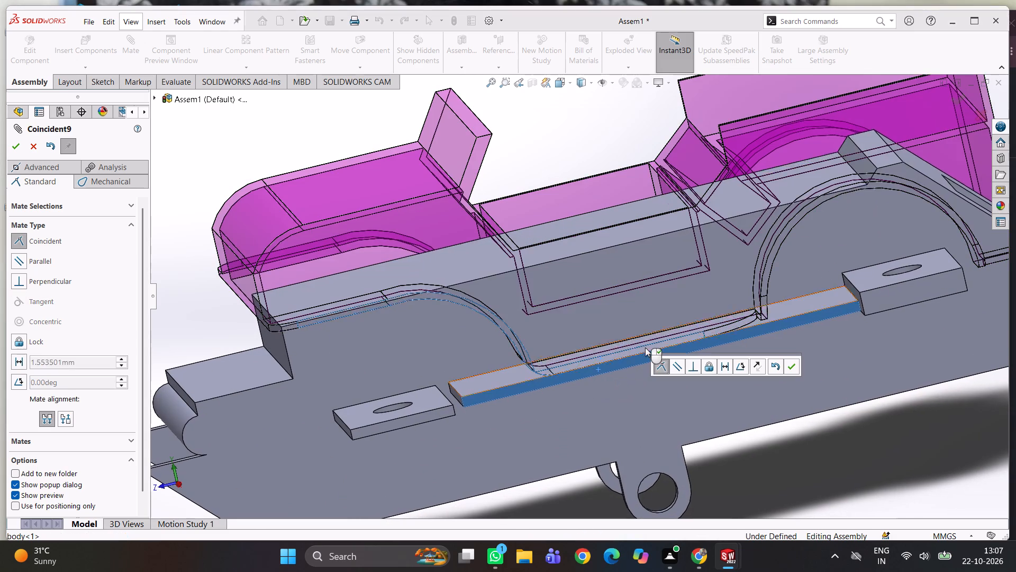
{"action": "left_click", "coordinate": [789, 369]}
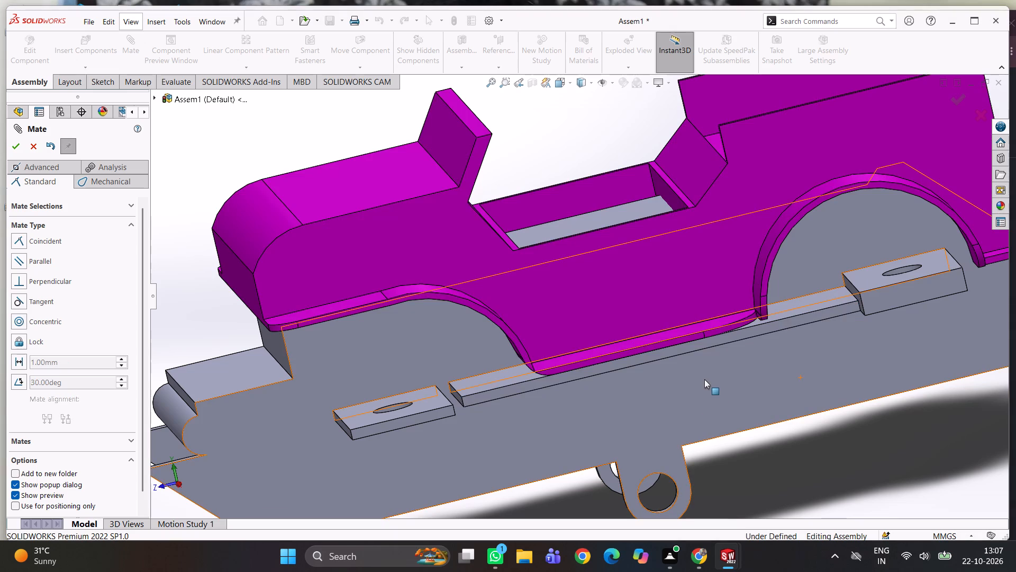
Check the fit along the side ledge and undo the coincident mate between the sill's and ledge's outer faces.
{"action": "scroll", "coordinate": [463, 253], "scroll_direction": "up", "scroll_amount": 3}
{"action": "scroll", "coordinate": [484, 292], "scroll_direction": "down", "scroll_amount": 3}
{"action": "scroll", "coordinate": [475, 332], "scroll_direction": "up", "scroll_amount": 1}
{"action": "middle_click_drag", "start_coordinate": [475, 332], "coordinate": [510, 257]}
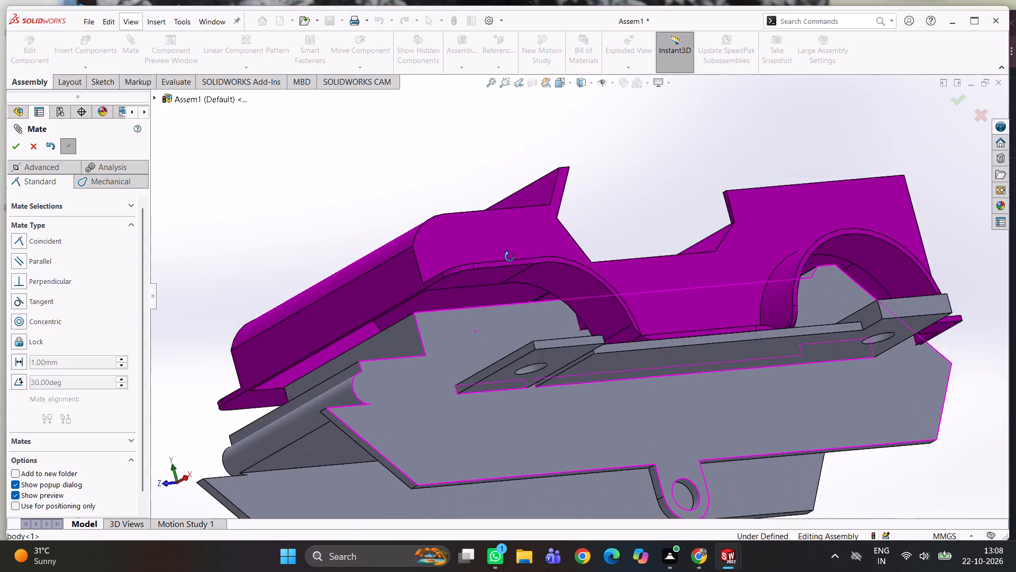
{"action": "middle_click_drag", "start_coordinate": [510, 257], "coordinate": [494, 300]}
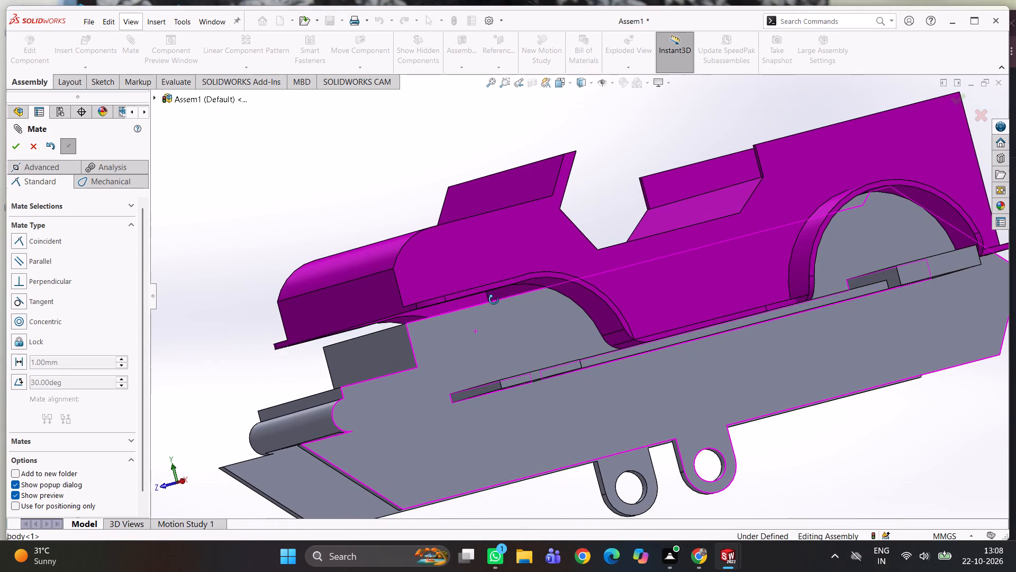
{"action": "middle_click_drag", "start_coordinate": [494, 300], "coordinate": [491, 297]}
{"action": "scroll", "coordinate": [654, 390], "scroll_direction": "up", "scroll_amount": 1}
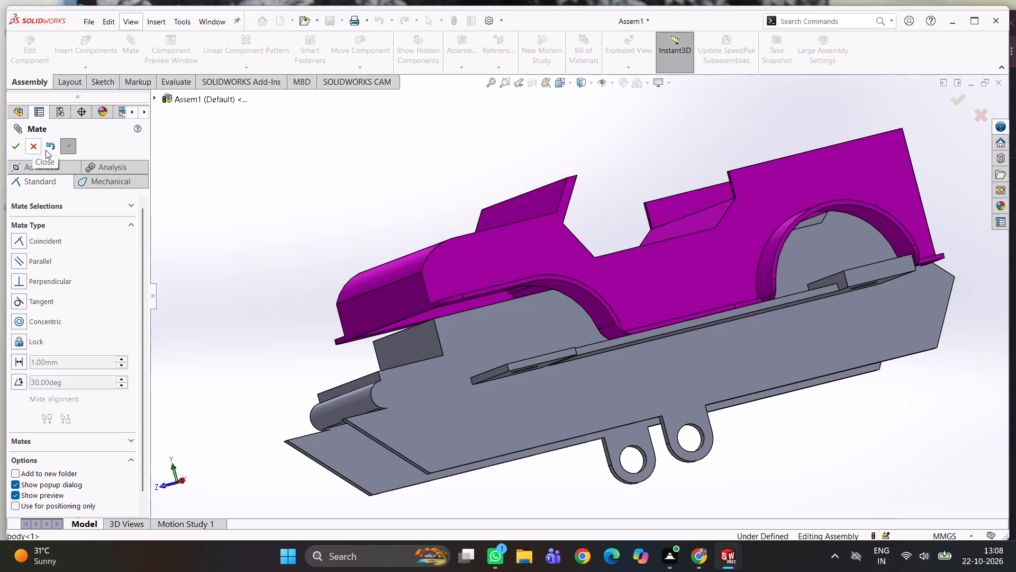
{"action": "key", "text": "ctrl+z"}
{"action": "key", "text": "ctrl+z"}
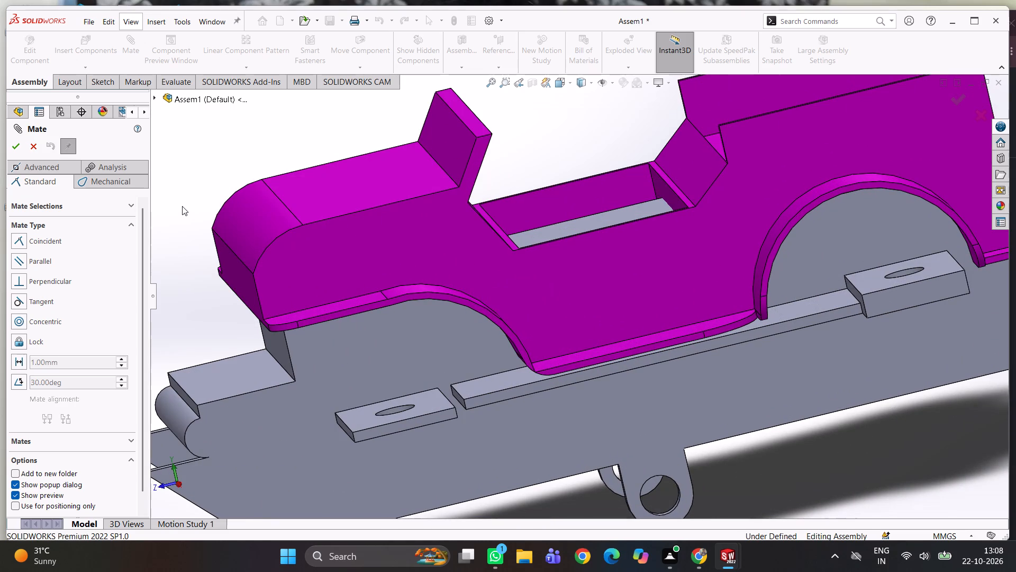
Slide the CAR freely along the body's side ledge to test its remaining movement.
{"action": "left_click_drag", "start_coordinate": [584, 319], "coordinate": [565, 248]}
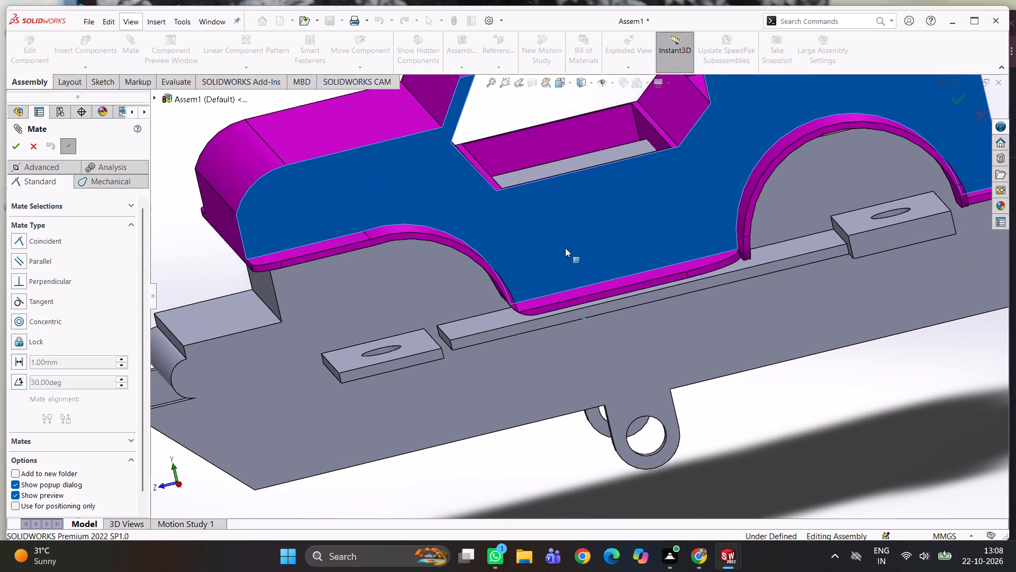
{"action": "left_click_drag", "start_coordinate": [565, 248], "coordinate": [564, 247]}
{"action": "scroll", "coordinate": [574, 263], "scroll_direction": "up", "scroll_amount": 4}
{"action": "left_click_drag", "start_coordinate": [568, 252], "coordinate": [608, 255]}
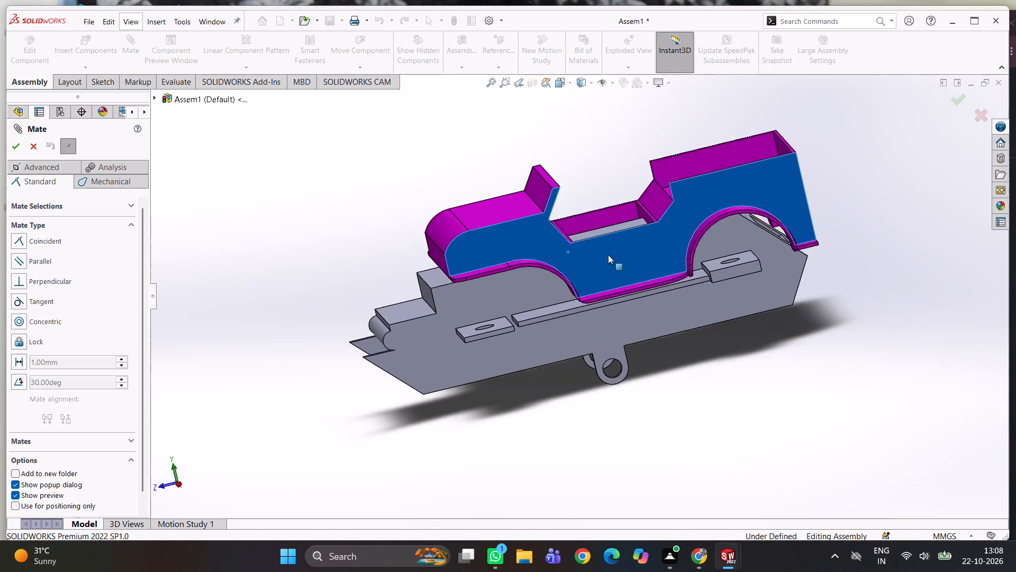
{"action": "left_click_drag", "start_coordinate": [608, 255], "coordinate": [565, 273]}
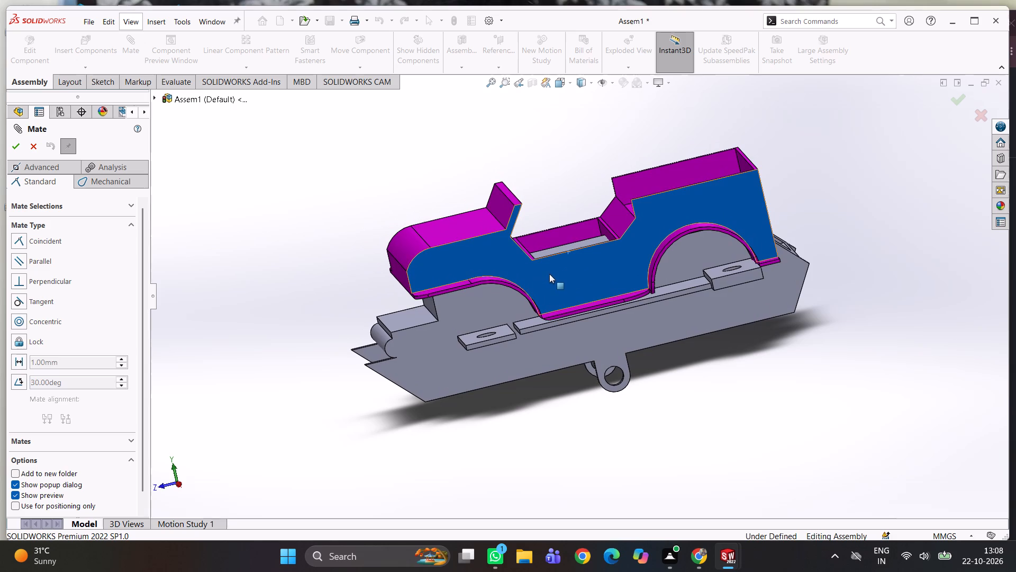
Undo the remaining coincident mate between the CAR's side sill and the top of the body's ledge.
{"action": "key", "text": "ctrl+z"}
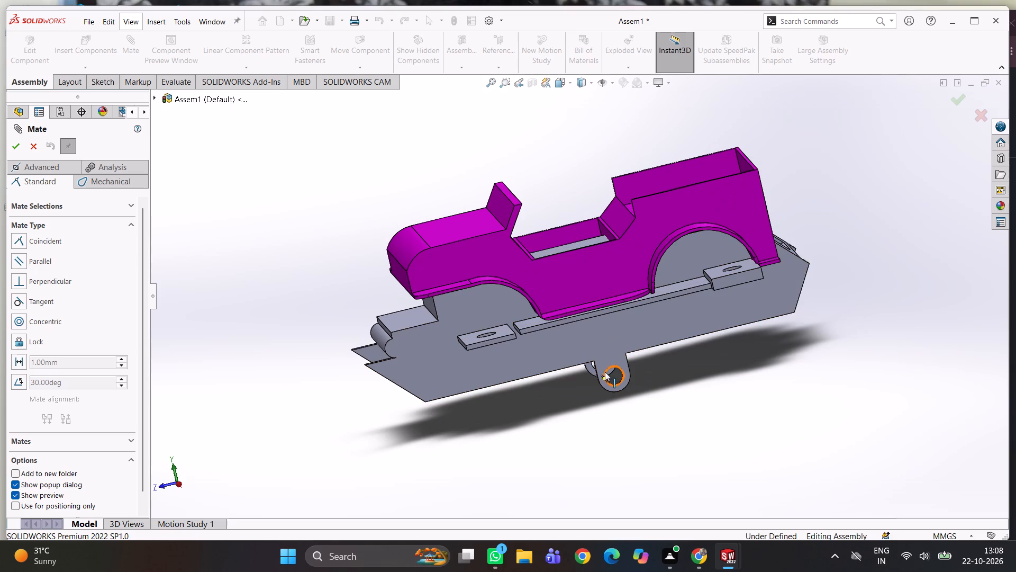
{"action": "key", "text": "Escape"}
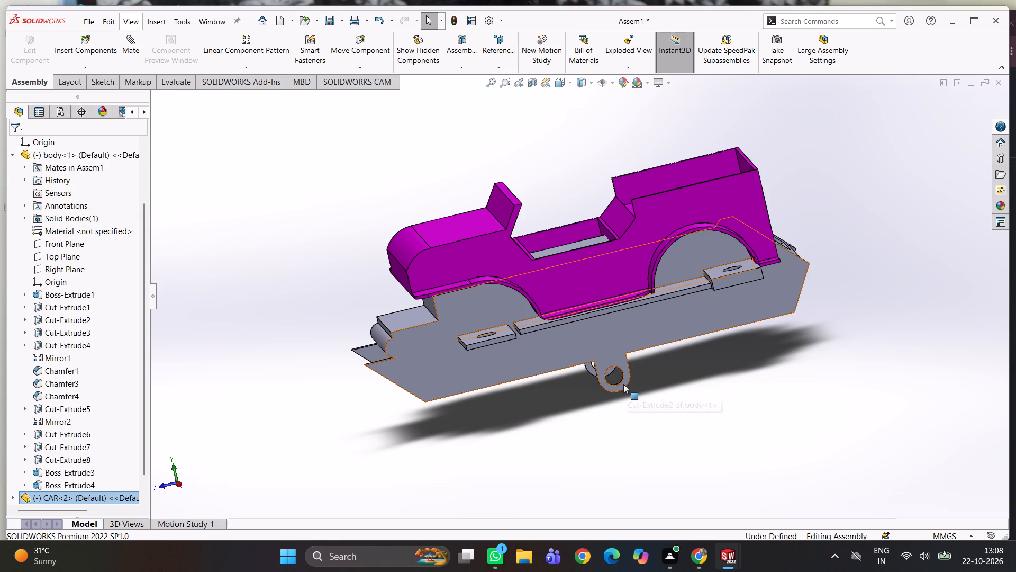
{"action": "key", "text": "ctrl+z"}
Move the unmated CAR component clear of the body, ending below it so the CAR's hollow underside is accessible.
{"action": "scroll", "coordinate": [622, 400], "scroll_direction": "up", "scroll_amount": 4}
{"action": "scroll", "coordinate": [598, 344], "scroll_direction": "up", "scroll_amount": 2}
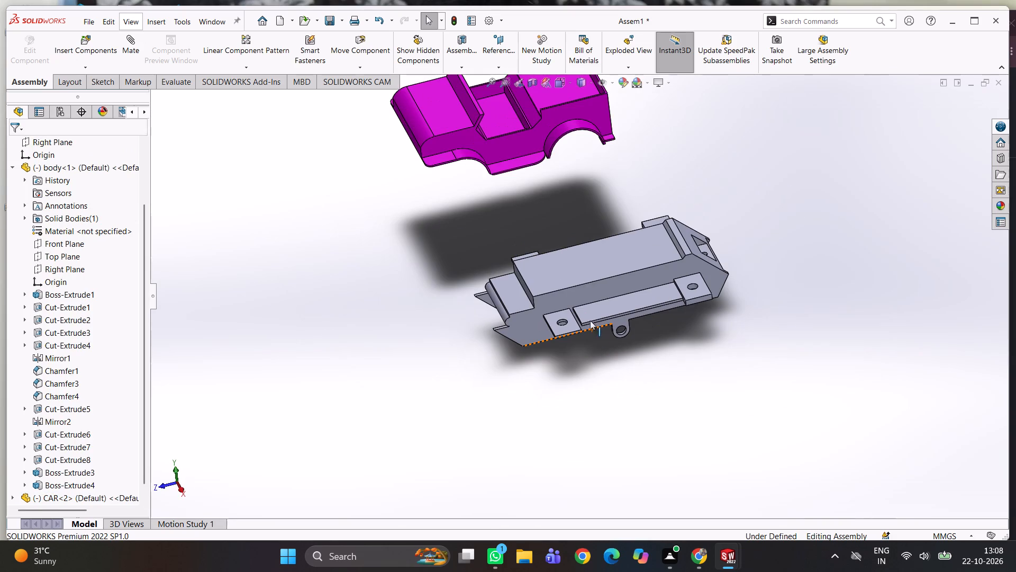
{"action": "left_click_drag", "start_coordinate": [493, 113], "coordinate": [576, 278]}
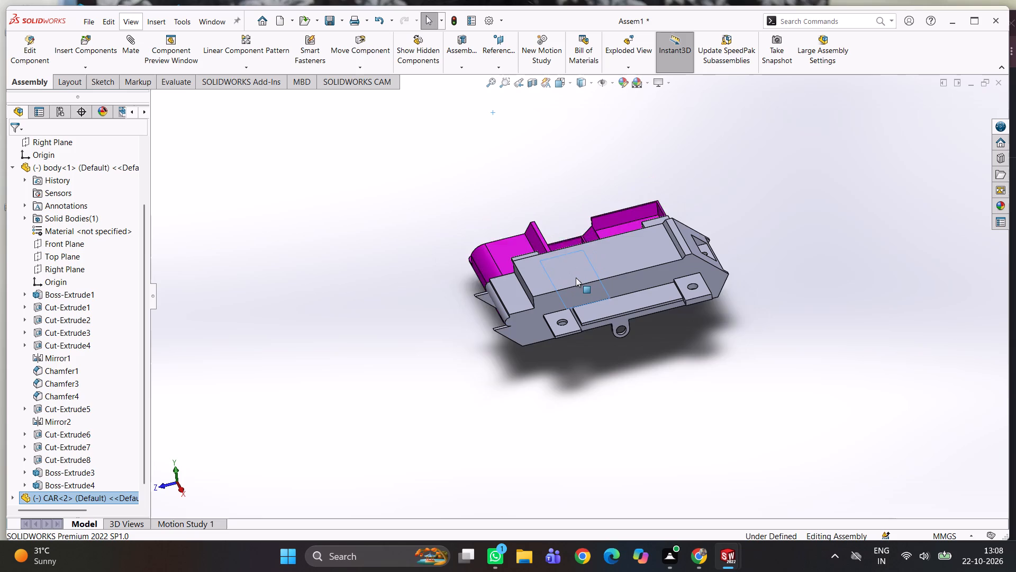
{"action": "left_click_drag", "start_coordinate": [576, 278], "coordinate": [563, 180]}
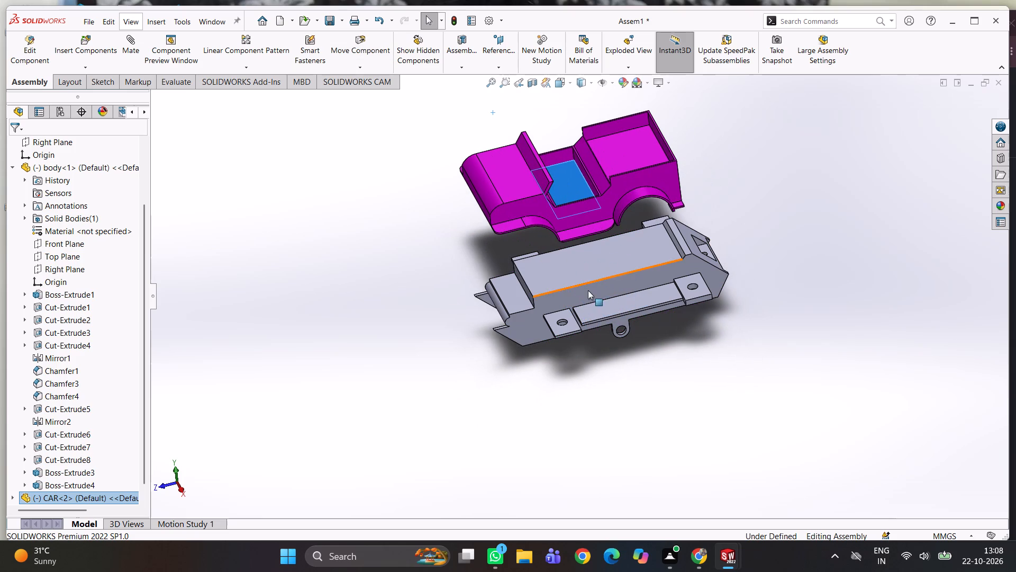
{"action": "middle_click_drag", "start_coordinate": [587, 292], "coordinate": [615, 274]}
{"action": "scroll", "coordinate": [594, 282], "scroll_direction": "down", "scroll_amount": 4}
{"action": "middle_click_drag", "start_coordinate": [589, 280], "coordinate": [603, 213]}
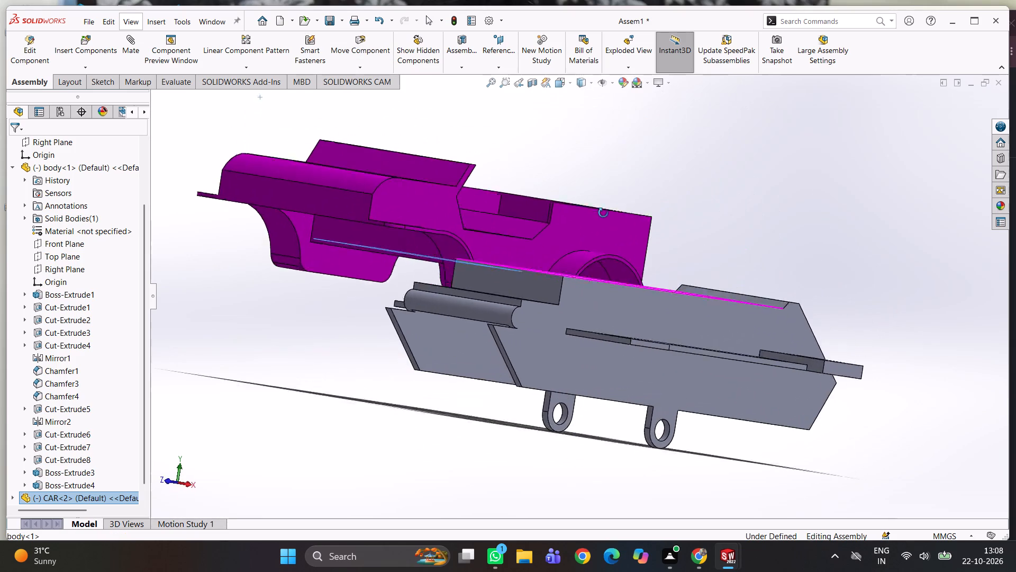
{"action": "middle_click_drag", "start_coordinate": [603, 213], "coordinate": [617, 201]}
{"action": "scroll", "coordinate": [297, 262], "scroll_direction": "down", "scroll_amount": 4}
{"action": "middle_click_drag", "start_coordinate": [341, 256], "coordinate": [341, 256]}
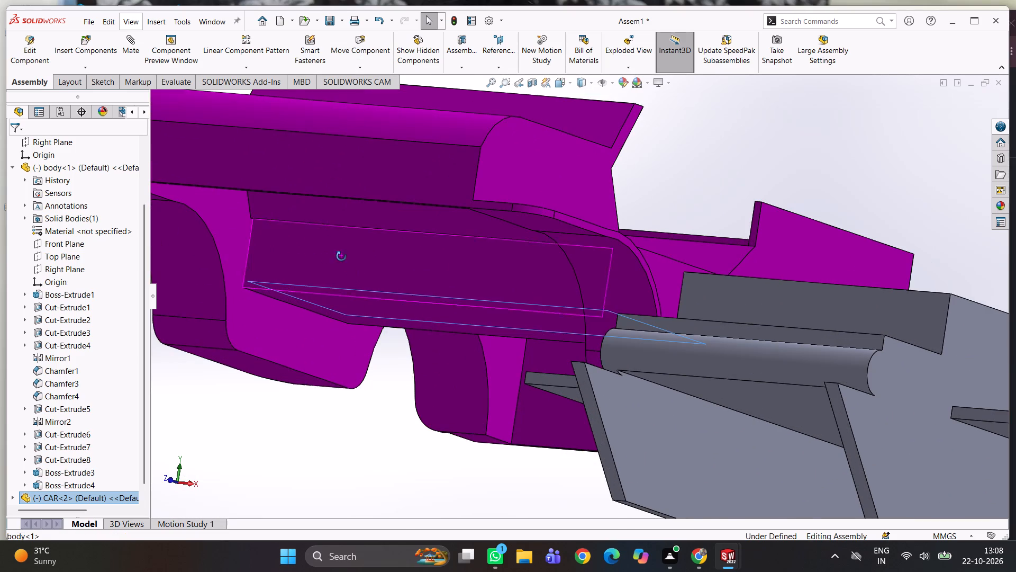
{"action": "middle_click_drag", "start_coordinate": [341, 256], "coordinate": [302, 215]}
{"action": "scroll", "coordinate": [187, 177], "scroll_direction": "up", "scroll_amount": 4}
{"action": "middle_click_drag", "start_coordinate": [296, 226], "coordinate": [283, 258]}
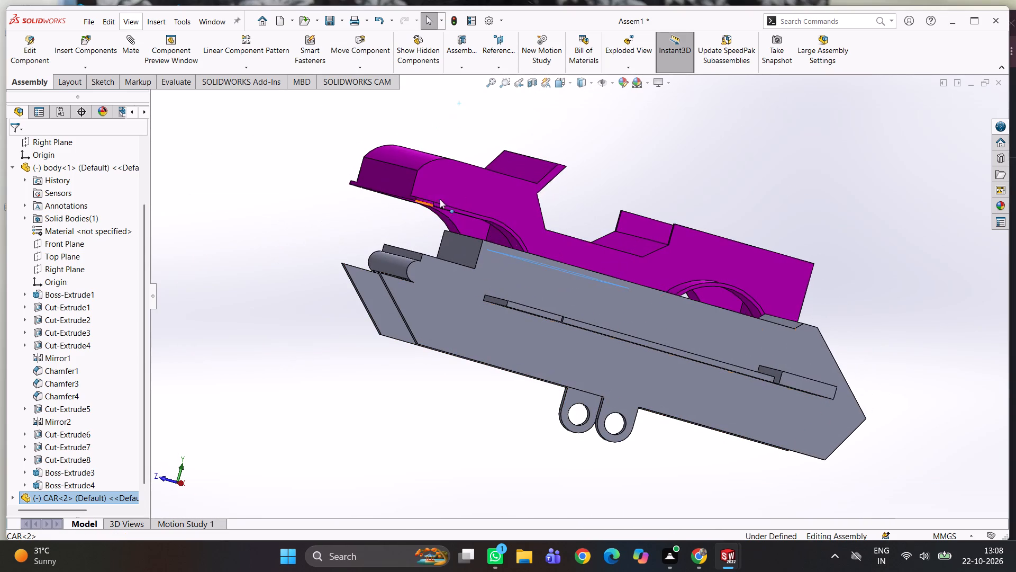
{"action": "left_click_drag", "start_coordinate": [452, 179], "coordinate": [379, 388]}
Add a coincident mate between the inner front face of the CAR's shell and the vertical front face of the body's raised block.
{"action": "middle_click_drag", "start_coordinate": [314, 408], "coordinate": [315, 399]}
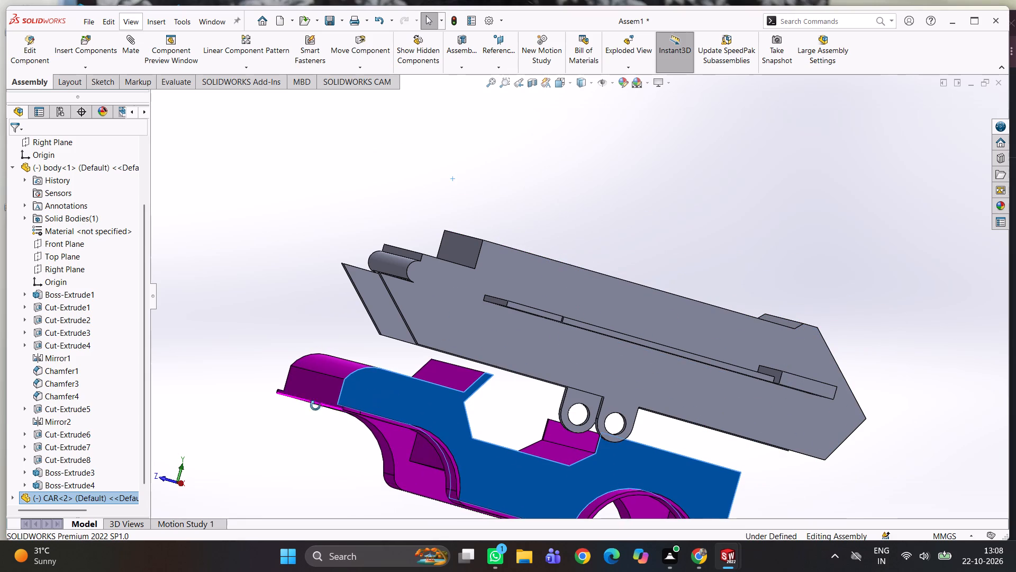
{"action": "middle_click_drag", "start_coordinate": [315, 399], "coordinate": [315, 243]}
{"action": "scroll", "coordinate": [356, 420], "scroll_direction": "down", "scroll_amount": 2}
{"action": "middle_click_drag", "start_coordinate": [349, 415], "coordinate": [327, 415]}
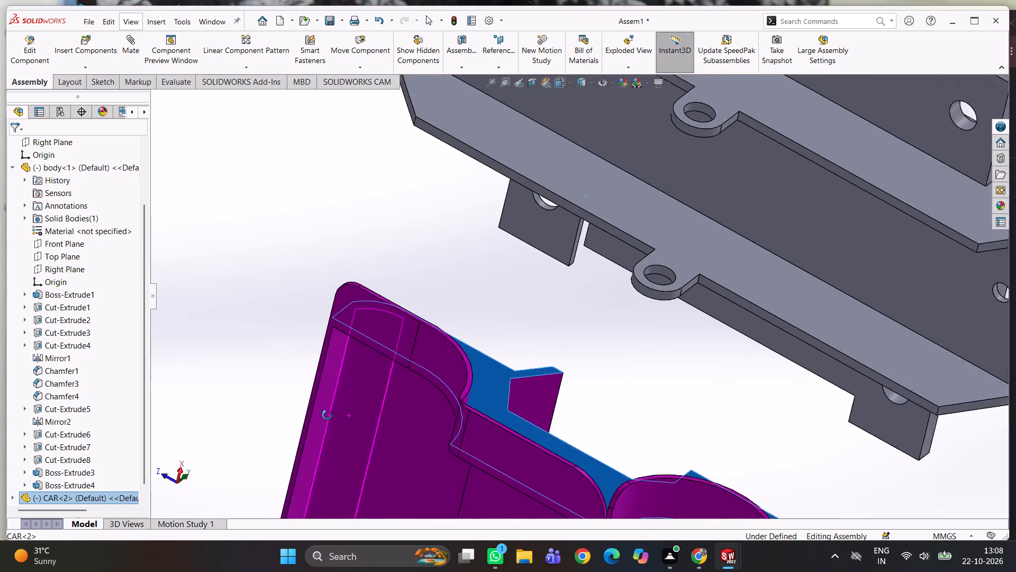
{"action": "middle_click_drag", "start_coordinate": [327, 415], "coordinate": [320, 414]}
{"action": "left_click", "coordinate": [316, 413]}
{"action": "scroll", "coordinate": [383, 339], "scroll_direction": "up", "scroll_amount": 4}
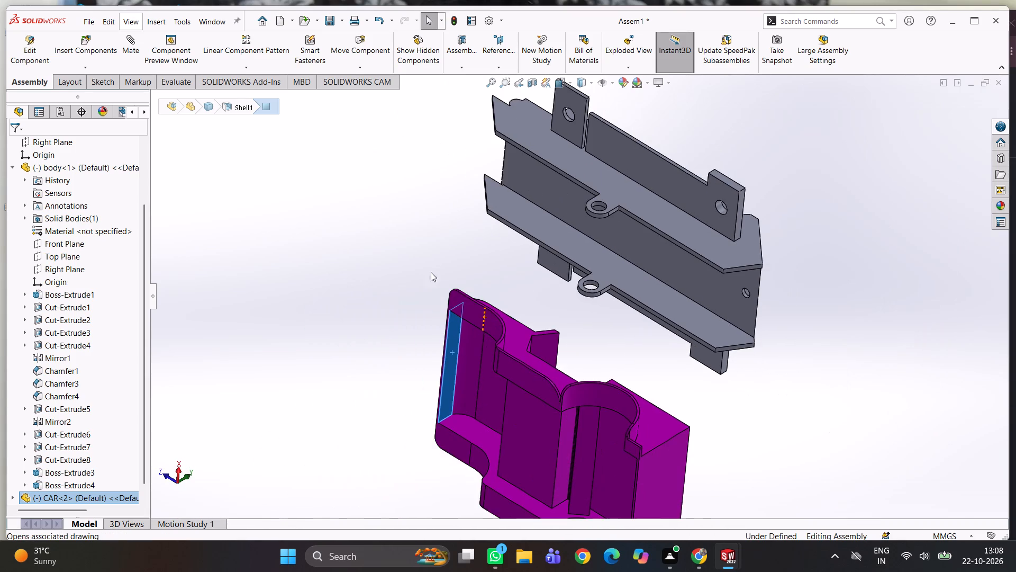
{"action": "scroll", "coordinate": [443, 252], "scroll_direction": "up", "scroll_amount": 3}
{"action": "middle_click_drag", "start_coordinate": [463, 247], "coordinate": [398, 401]}
{"action": "scroll", "coordinate": [546, 264], "scroll_direction": "down", "scroll_amount": 4}
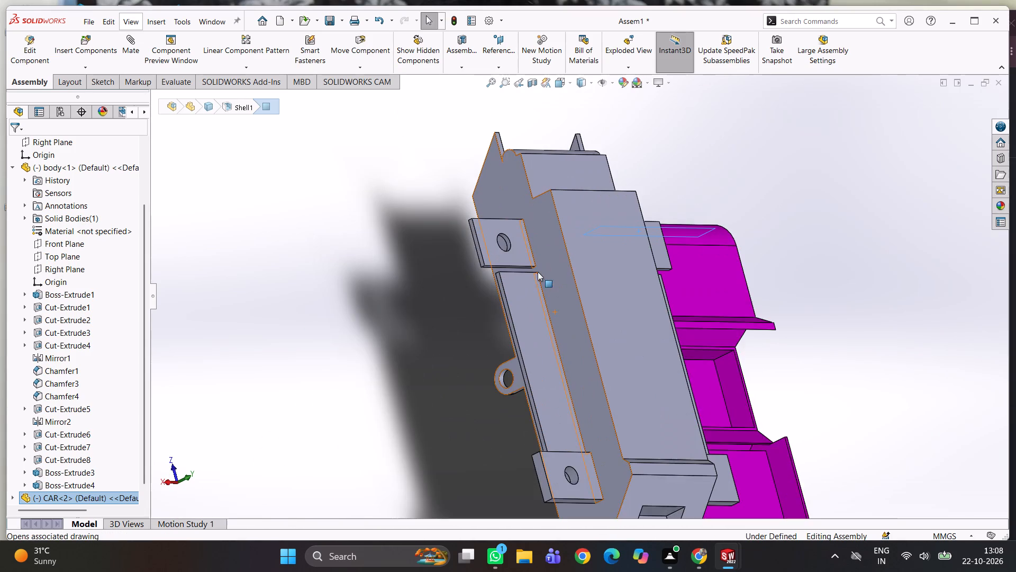
{"action": "scroll", "coordinate": [550, 253], "scroll_direction": "down", "scroll_amount": 1}
{"action": "middle_click_drag", "start_coordinate": [550, 258], "coordinate": [514, 355]}
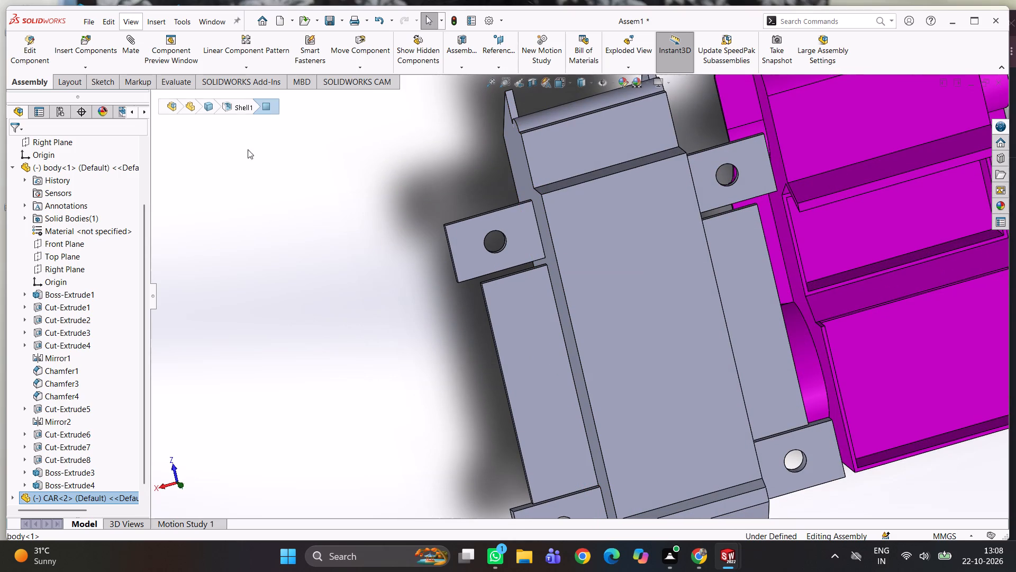
{"action": "left_click", "coordinate": [138, 42]}
{"action": "middle_click_drag", "start_coordinate": [611, 215], "coordinate": [601, 292]}
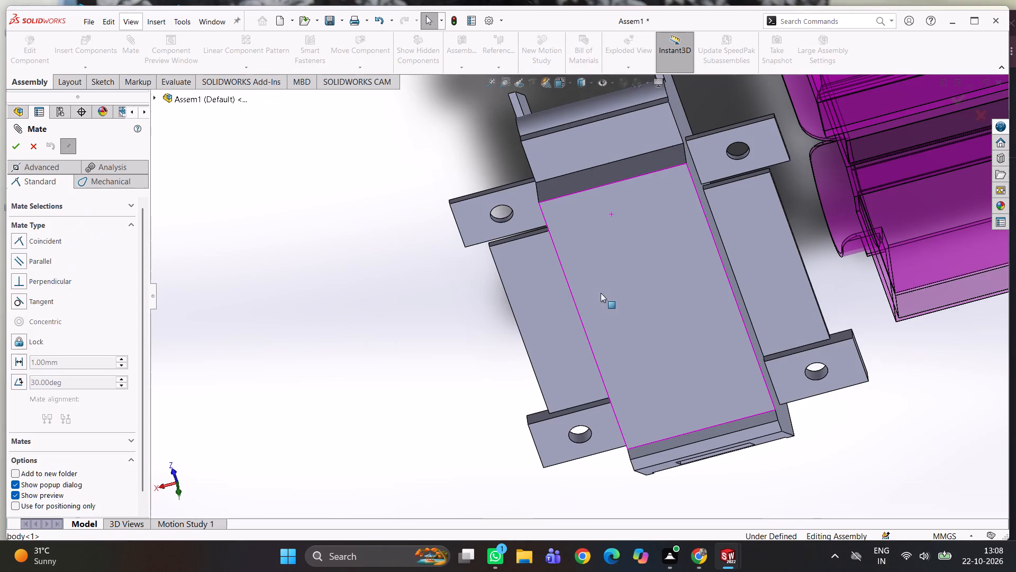
{"action": "left_click", "coordinate": [600, 177]}
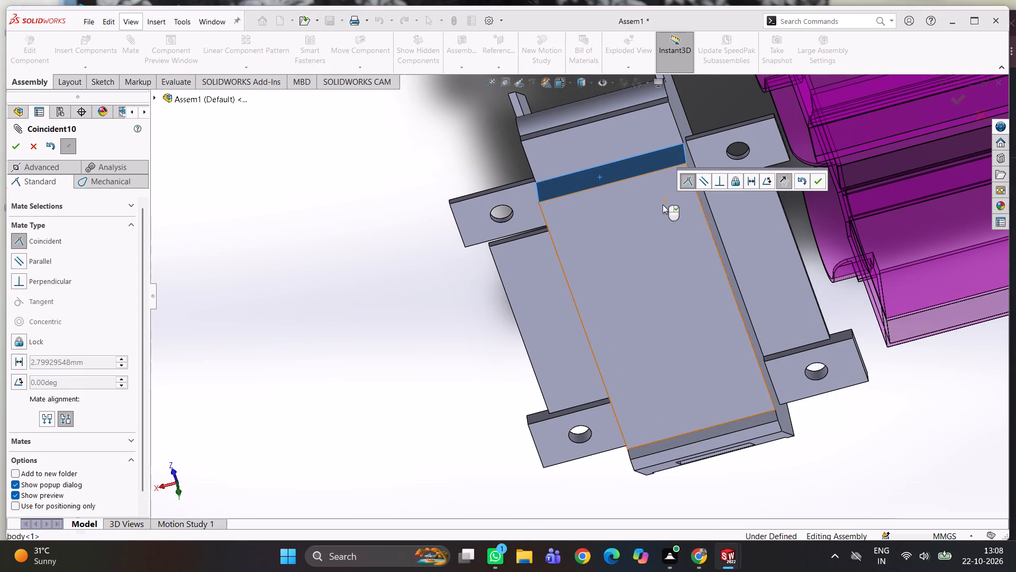
{"action": "left_click", "coordinate": [818, 181]}
Add a coincident mate between the bottom rim face at the CAR's front end and the body's lower flat face beside the rounded nose.
{"action": "scroll", "coordinate": [716, 287], "scroll_direction": "up", "scroll_amount": 4}
{"action": "middle_click_drag", "start_coordinate": [728, 292], "coordinate": [758, 231]}
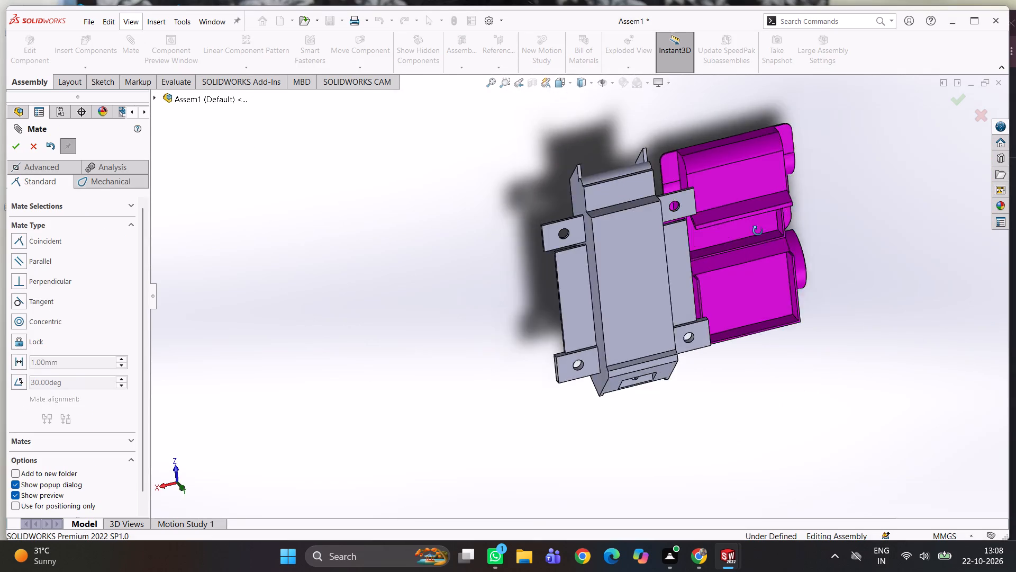
{"action": "middle_click_drag", "start_coordinate": [758, 231], "coordinate": [721, 160]}
{"action": "scroll", "coordinate": [783, 220], "scroll_direction": "down", "scroll_amount": 2}
{"action": "middle_click_drag", "start_coordinate": [791, 216], "coordinate": [686, 285]}
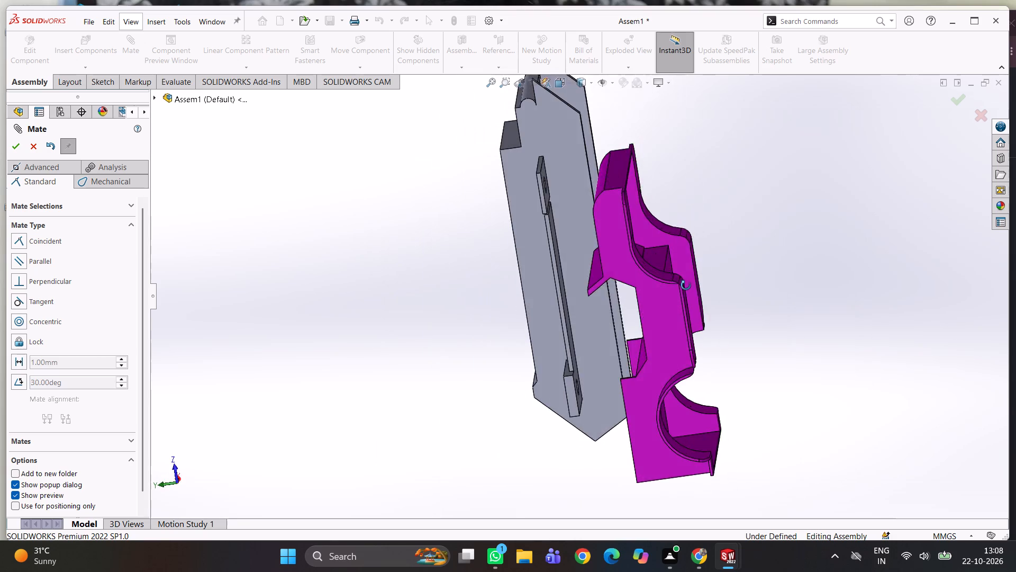
{"action": "middle_click_drag", "start_coordinate": [686, 285], "coordinate": [677, 295]}
{"action": "scroll", "coordinate": [632, 191], "scroll_direction": "down", "scroll_amount": 2}
{"action": "scroll", "coordinate": [639, 186], "scroll_direction": "up", "scroll_amount": 2}
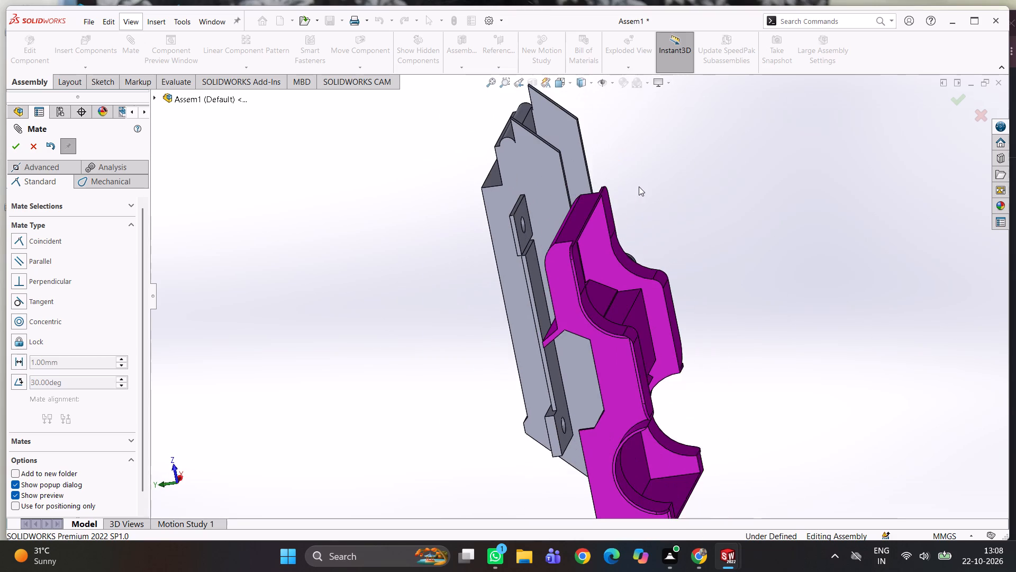
{"action": "middle_click_drag", "start_coordinate": [664, 187], "coordinate": [629, 192]}
{"action": "scroll", "coordinate": [582, 206], "scroll_direction": "down", "scroll_amount": 5}
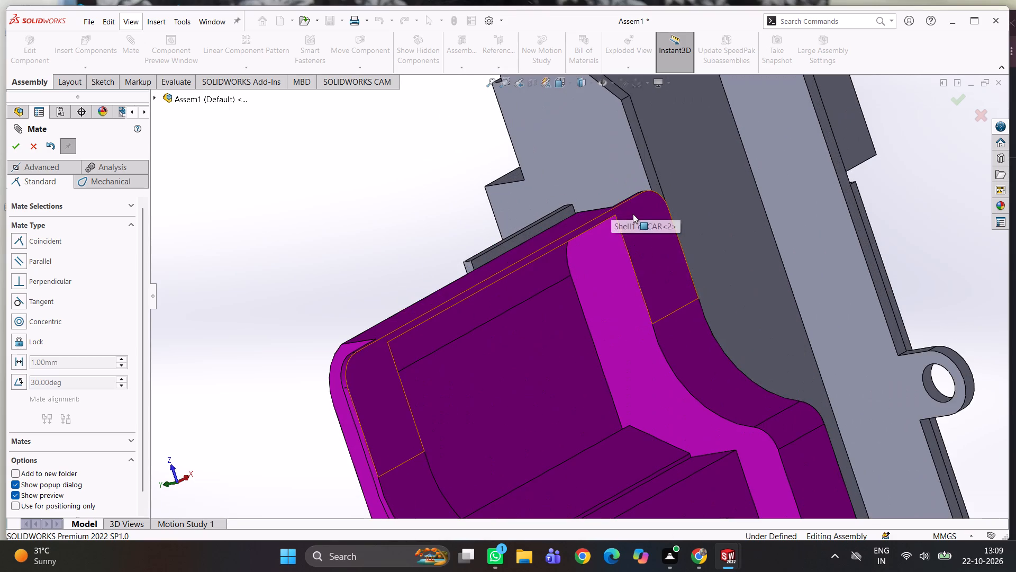
{"action": "left_click", "coordinate": [640, 213]}
{"action": "scroll", "coordinate": [636, 215], "scroll_direction": "up", "scroll_amount": 4}
{"action": "middle_click_drag", "start_coordinate": [638, 213], "coordinate": [749, 217]}
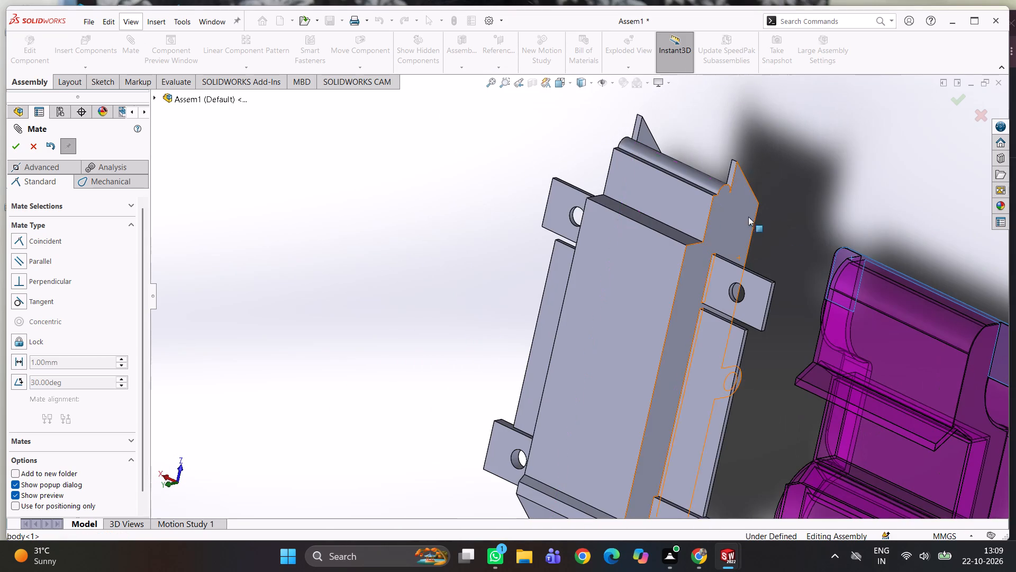
{"action": "left_click", "coordinate": [634, 185]}
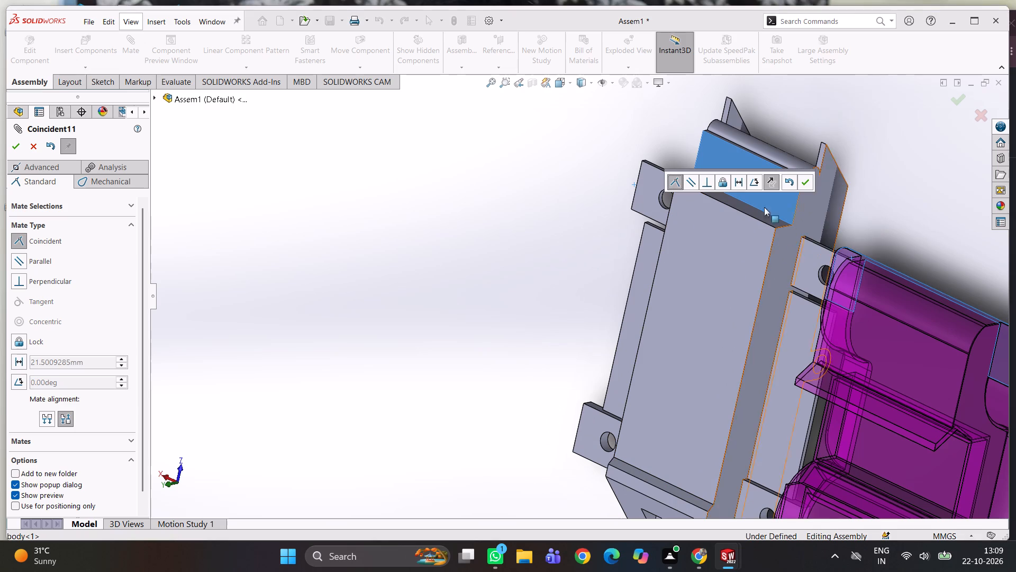
{"action": "left_click", "coordinate": [810, 181]}
Move the CAR sideways over the body so that its shell straddles the raised block.
{"action": "scroll", "coordinate": [794, 284], "scroll_direction": "up", "scroll_amount": 4}
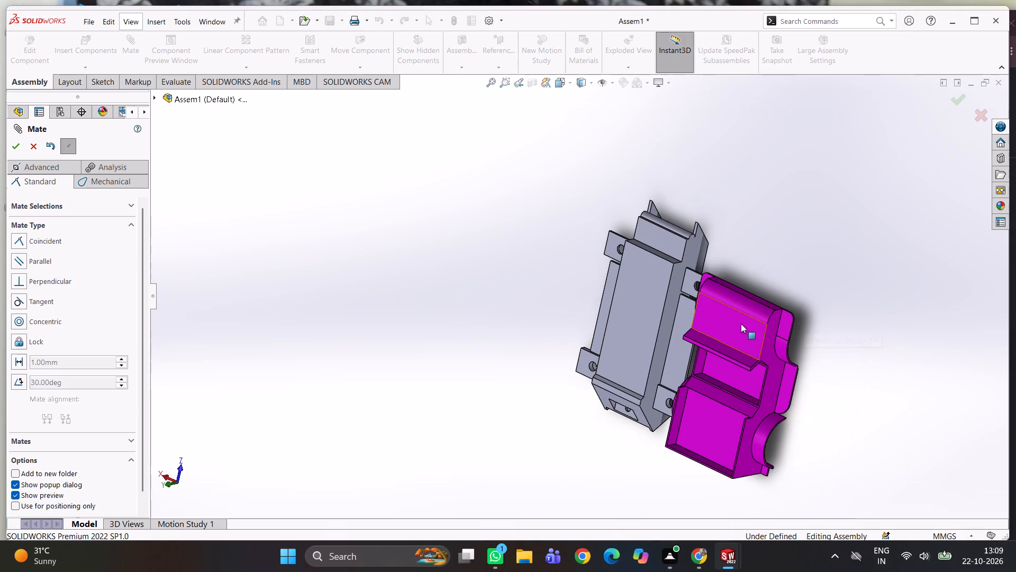
{"action": "scroll", "coordinate": [741, 324], "scroll_direction": "down", "scroll_amount": 2}
{"action": "left_click_drag", "start_coordinate": [698, 399], "coordinate": [540, 303]}
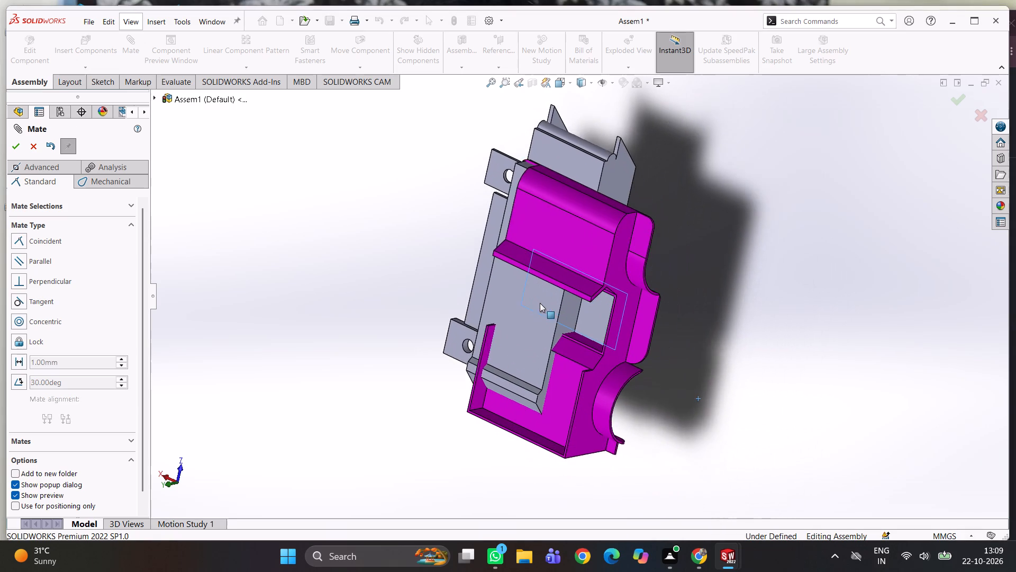
{"action": "left_click_drag", "start_coordinate": [540, 303], "coordinate": [511, 275]}
Inspect the fit around the block and slide the body sideways beneath the CAR to test the remaining lateral movement.
{"action": "scroll", "coordinate": [580, 293], "scroll_direction": "up", "scroll_amount": 3}
{"action": "middle_click_drag", "start_coordinate": [622, 302], "coordinate": [660, 199]}
{"action": "scroll", "coordinate": [622, 326], "scroll_direction": "up", "scroll_amount": 2}
{"action": "middle_click_drag", "start_coordinate": [616, 328], "coordinate": [658, 258]}
{"action": "scroll", "coordinate": [563, 350], "scroll_direction": "down", "scroll_amount": 3}
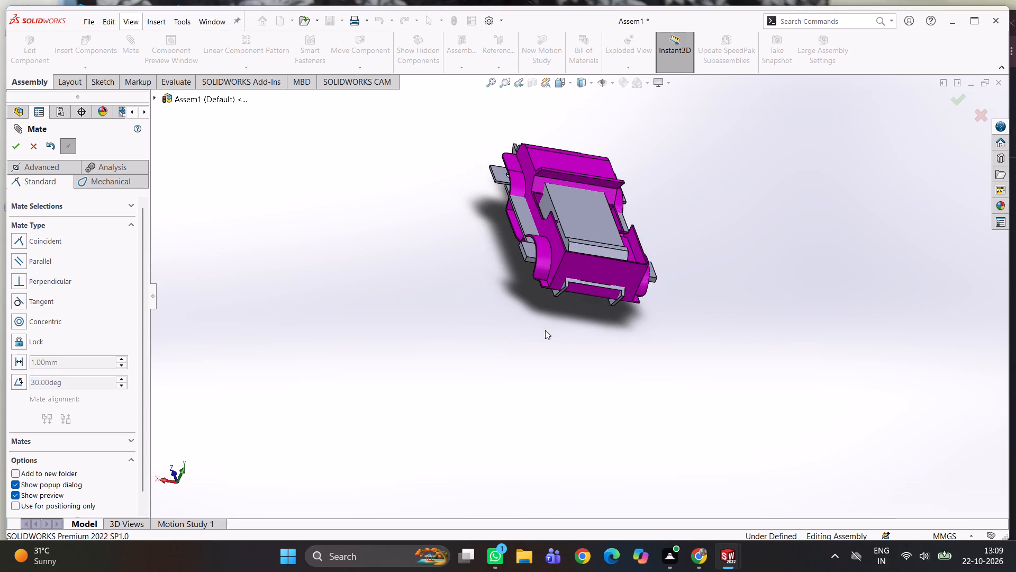
{"action": "middle_click_drag", "start_coordinate": [533, 311], "coordinate": [583, 319]}
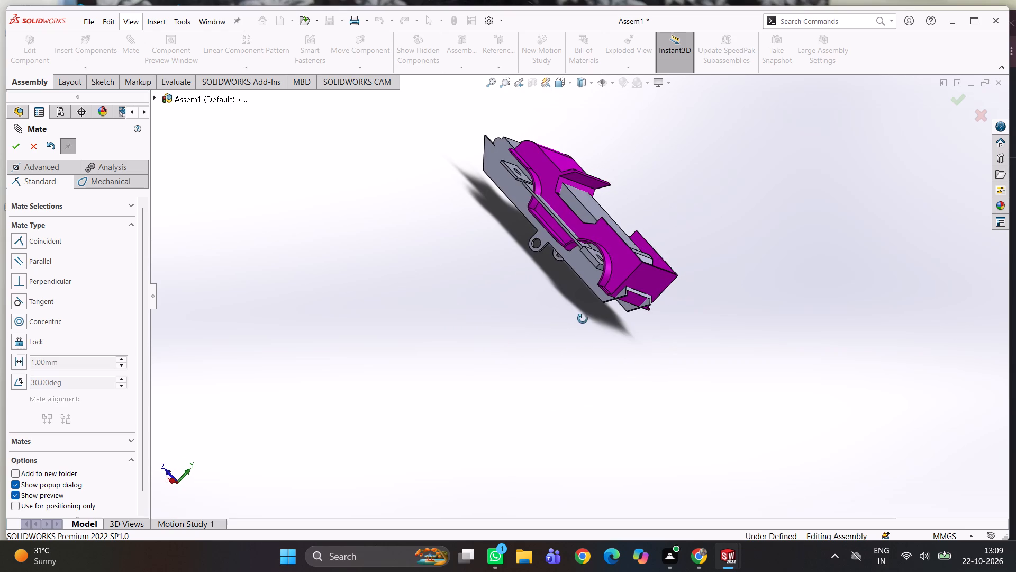
{"action": "middle_click_drag", "start_coordinate": [583, 319], "coordinate": [582, 318]}
{"action": "scroll", "coordinate": [573, 201], "scroll_direction": "down", "scroll_amount": 2}
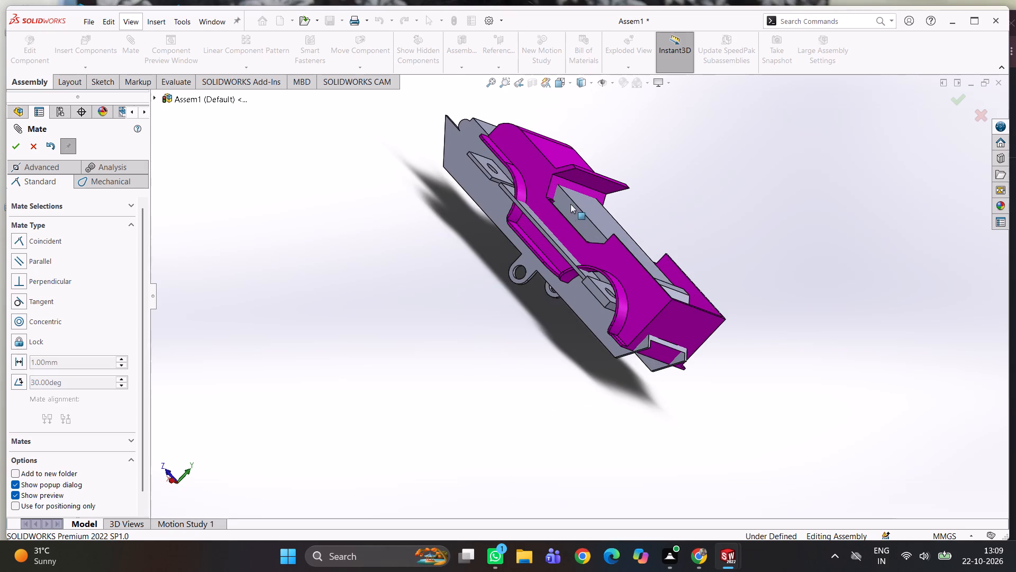
{"action": "middle_click_drag", "start_coordinate": [564, 210], "coordinate": [505, 196]}
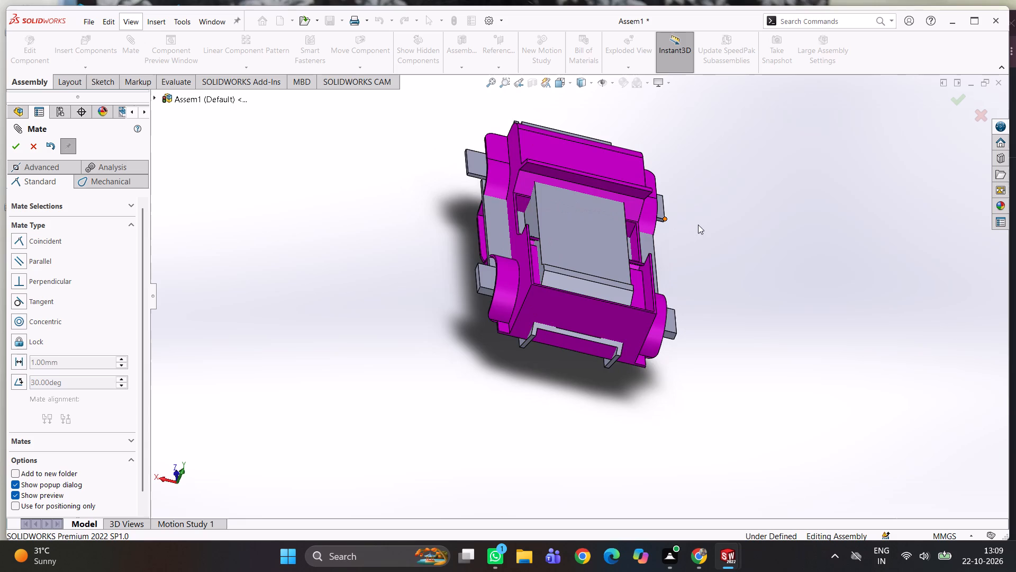
{"action": "middle_click_drag", "start_coordinate": [721, 222], "coordinate": [700, 221]}
{"action": "left_click_drag", "start_coordinate": [598, 234], "coordinate": [567, 226]}
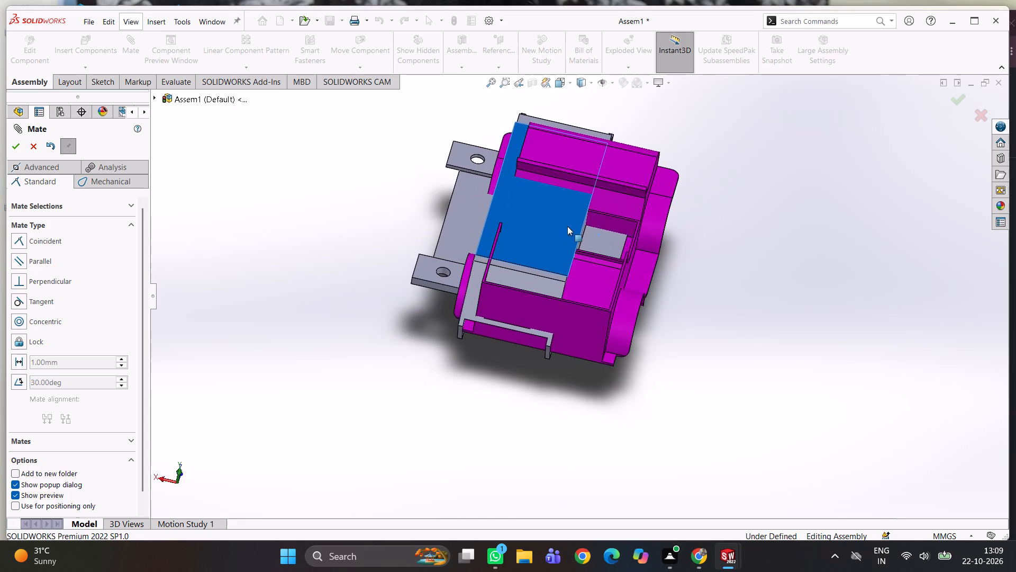
{"action": "left_click_drag", "start_coordinate": [567, 226], "coordinate": [590, 231]}
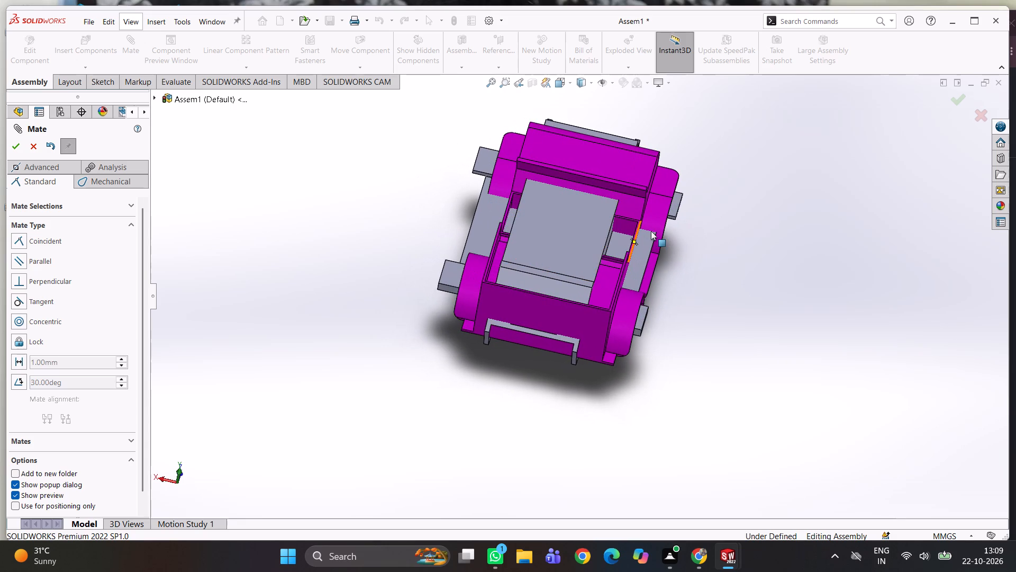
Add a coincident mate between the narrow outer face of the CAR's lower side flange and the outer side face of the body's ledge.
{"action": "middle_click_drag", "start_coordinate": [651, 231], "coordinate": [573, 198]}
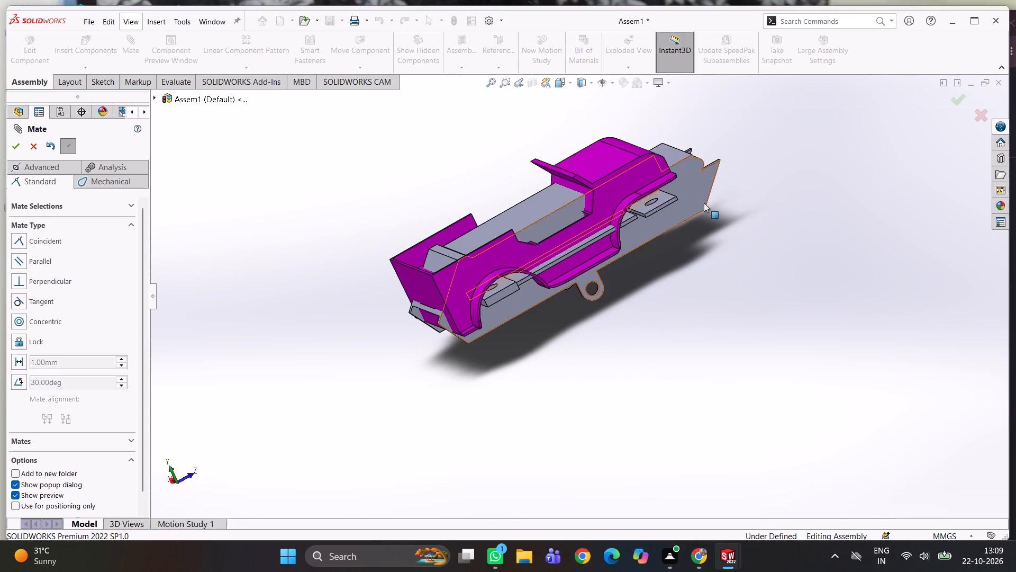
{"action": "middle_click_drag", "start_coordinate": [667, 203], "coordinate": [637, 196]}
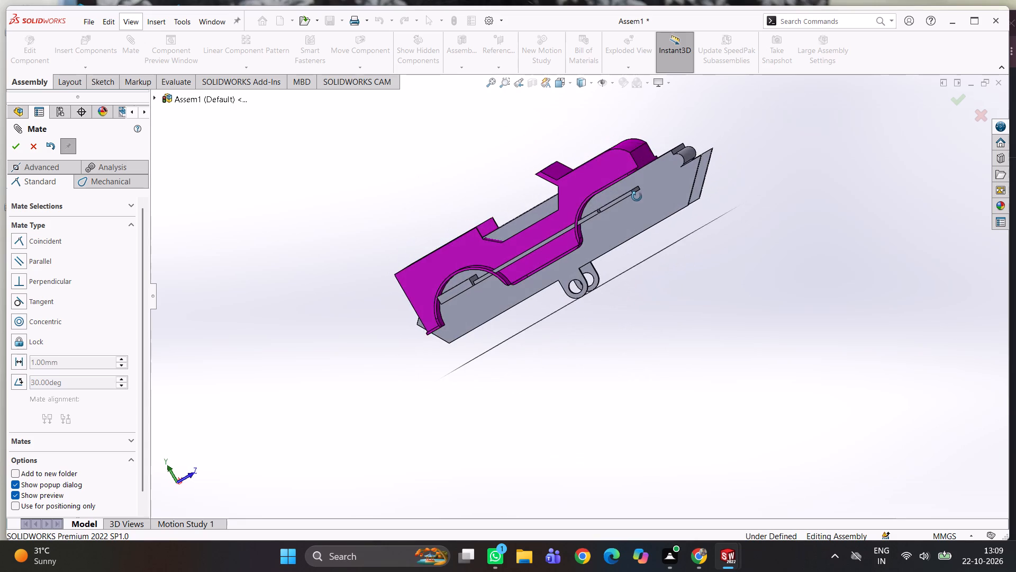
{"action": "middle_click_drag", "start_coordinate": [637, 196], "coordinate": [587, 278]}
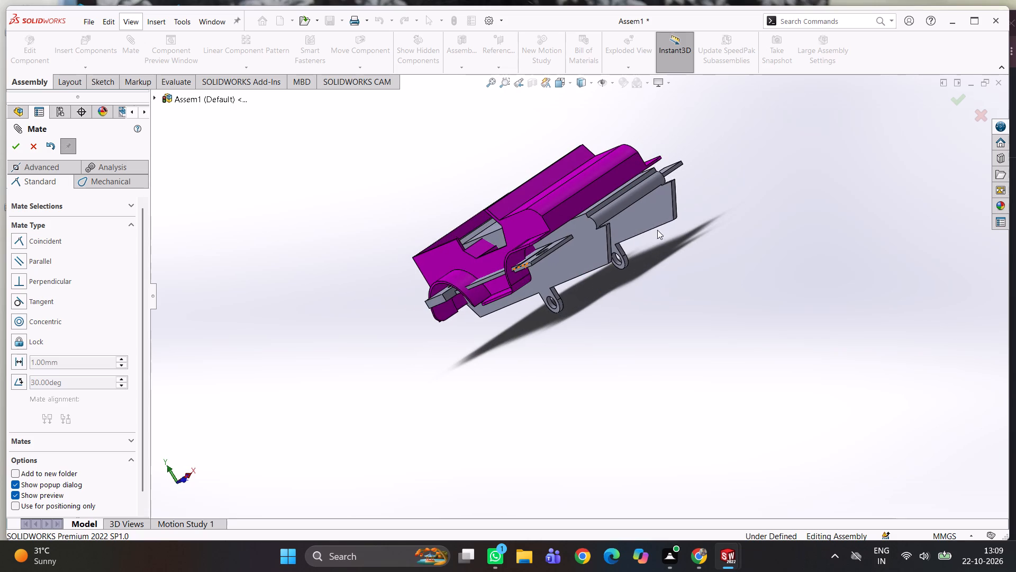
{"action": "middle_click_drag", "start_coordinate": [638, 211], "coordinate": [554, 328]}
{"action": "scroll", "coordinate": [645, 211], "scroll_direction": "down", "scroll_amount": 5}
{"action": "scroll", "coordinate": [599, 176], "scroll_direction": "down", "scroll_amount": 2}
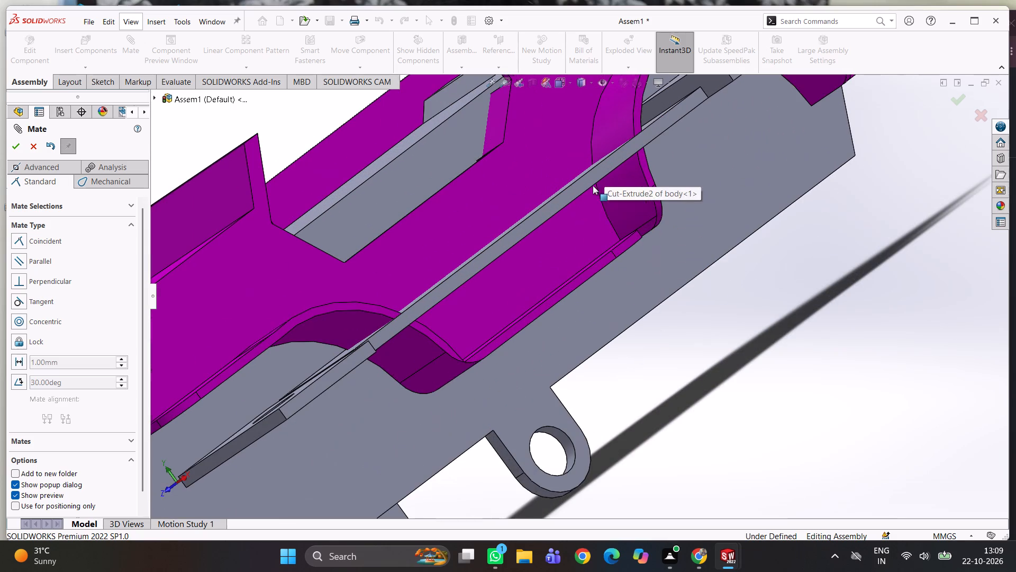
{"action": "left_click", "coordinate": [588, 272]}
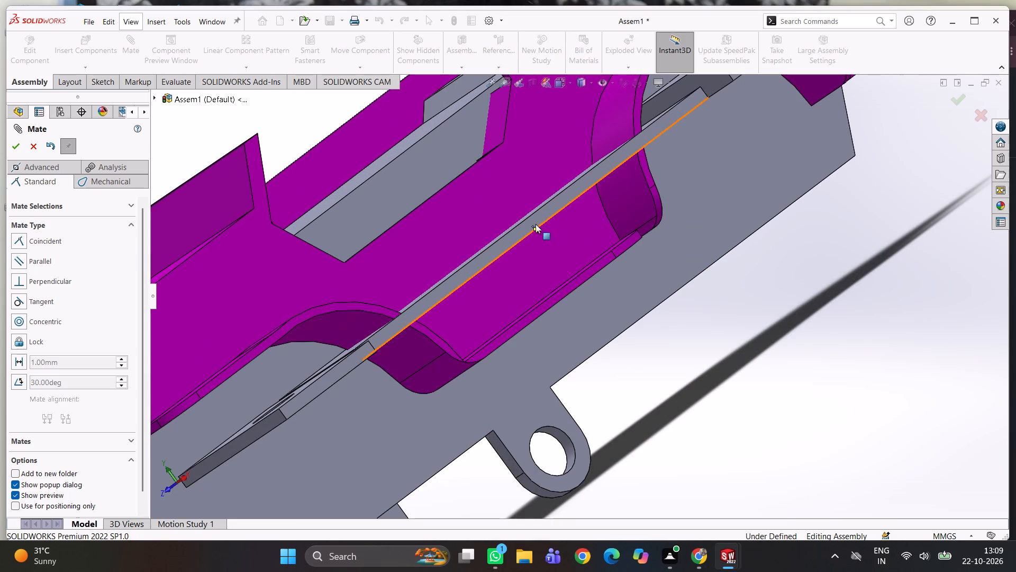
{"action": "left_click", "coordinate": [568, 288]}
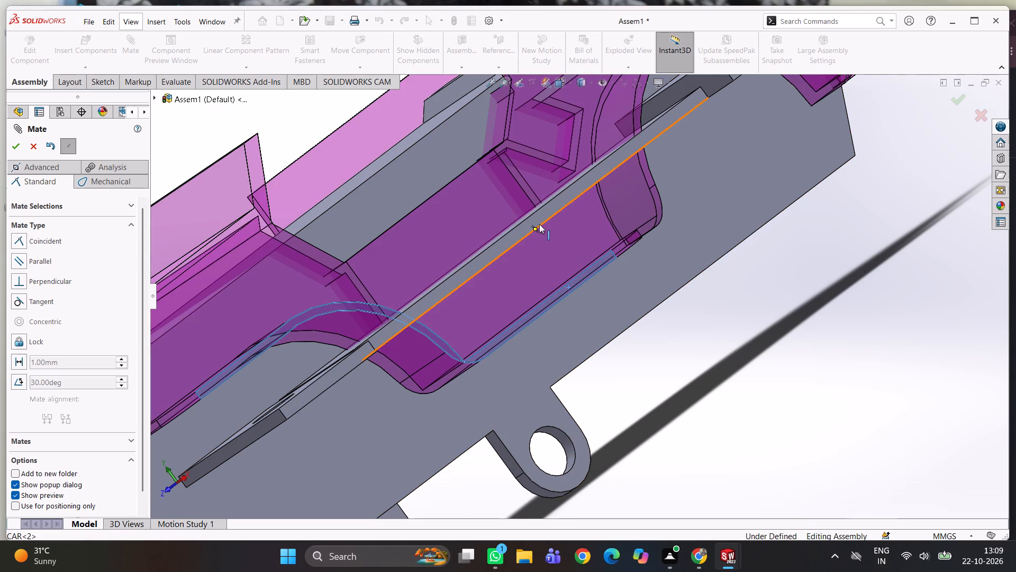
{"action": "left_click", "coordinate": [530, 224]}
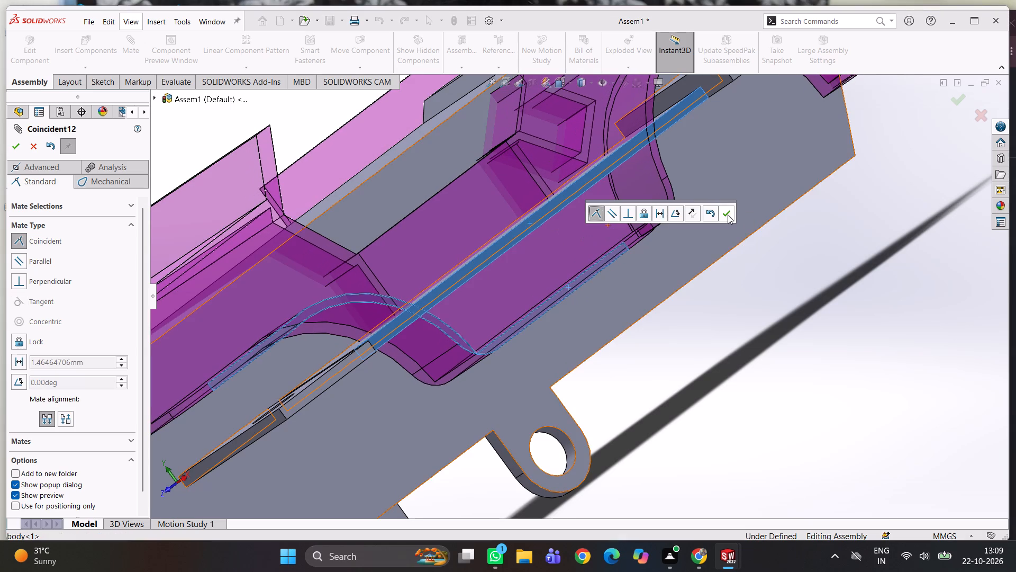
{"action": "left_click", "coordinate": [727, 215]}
Drag the mated parts around to test for remaining movement and examine the CAR's side and front alignment on the body.
{"action": "scroll", "coordinate": [709, 236], "scroll_direction": "up", "scroll_amount": 3}
{"action": "middle_click_drag", "start_coordinate": [691, 242], "coordinate": [723, 221]}
{"action": "scroll", "coordinate": [702, 261], "scroll_direction": "up", "scroll_amount": 3}
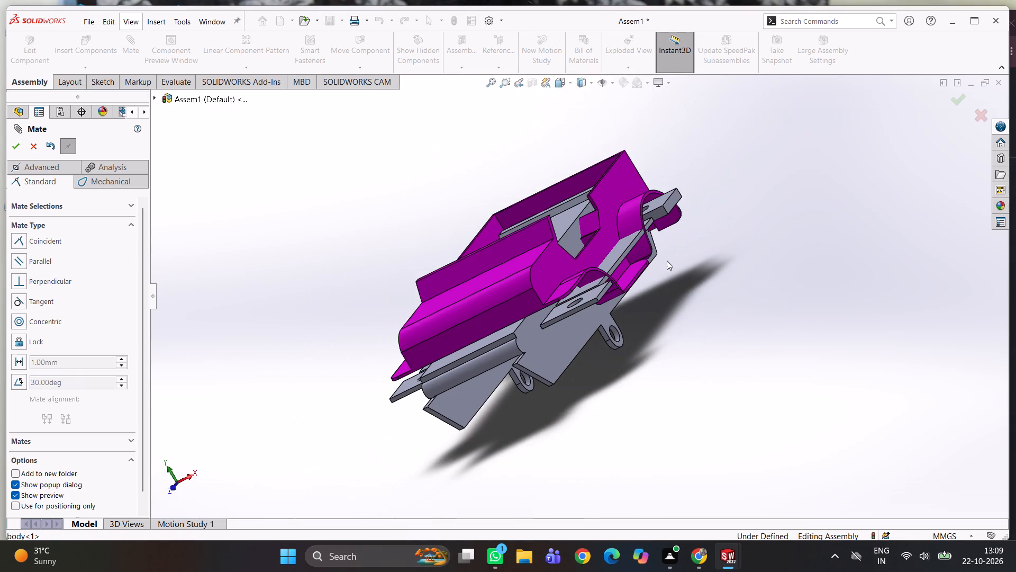
{"action": "left_click_drag", "start_coordinate": [551, 266], "coordinate": [595, 226]}
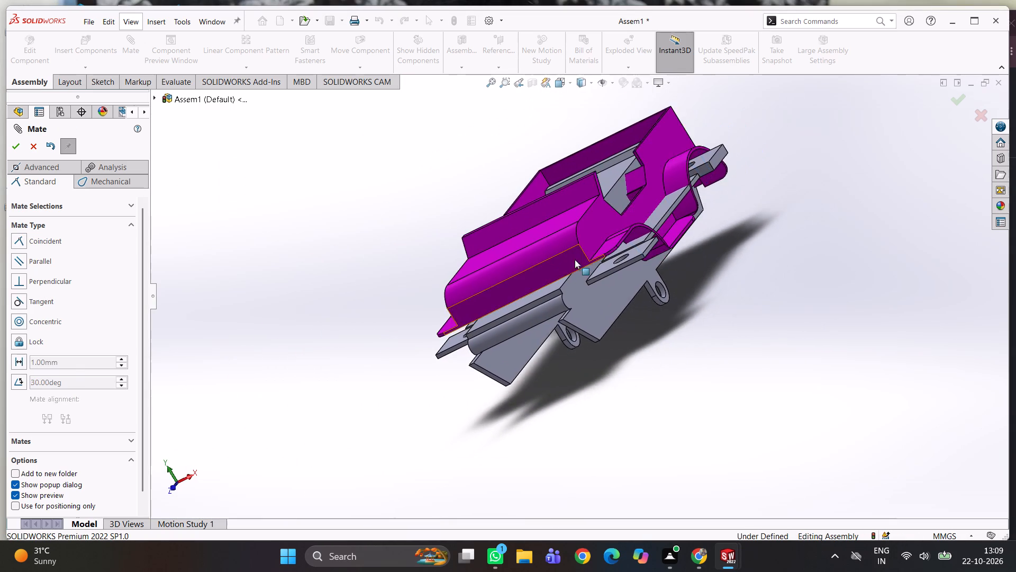
{"action": "middle_click_drag", "start_coordinate": [571, 269], "coordinate": [678, 243]}
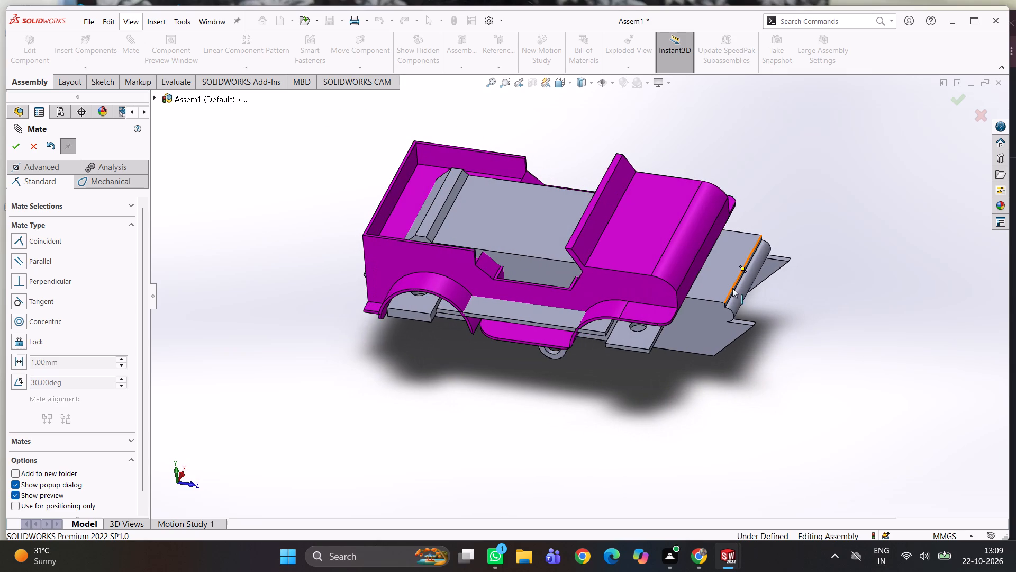
{"action": "scroll", "coordinate": [732, 288], "scroll_direction": "down", "scroll_amount": 2}
{"action": "middle_click_drag", "start_coordinate": [721, 287], "coordinate": [746, 215]}
{"action": "scroll", "coordinate": [738, 240], "scroll_direction": "down", "scroll_amount": 1}
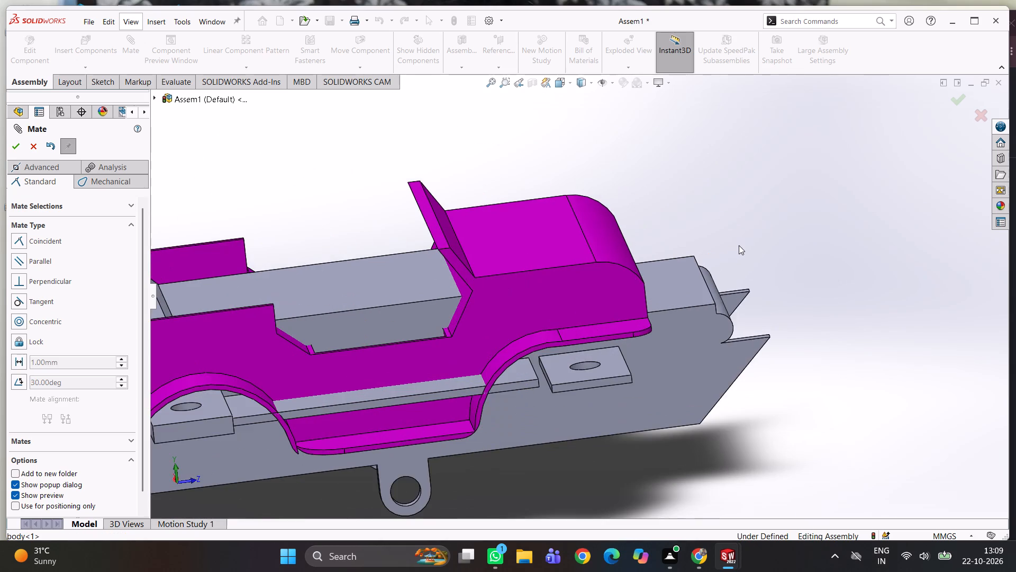
{"action": "middle_click_drag", "start_coordinate": [737, 247], "coordinate": [651, 248]}
{"action": "middle_click_drag", "start_coordinate": [716, 251], "coordinate": [724, 251]}
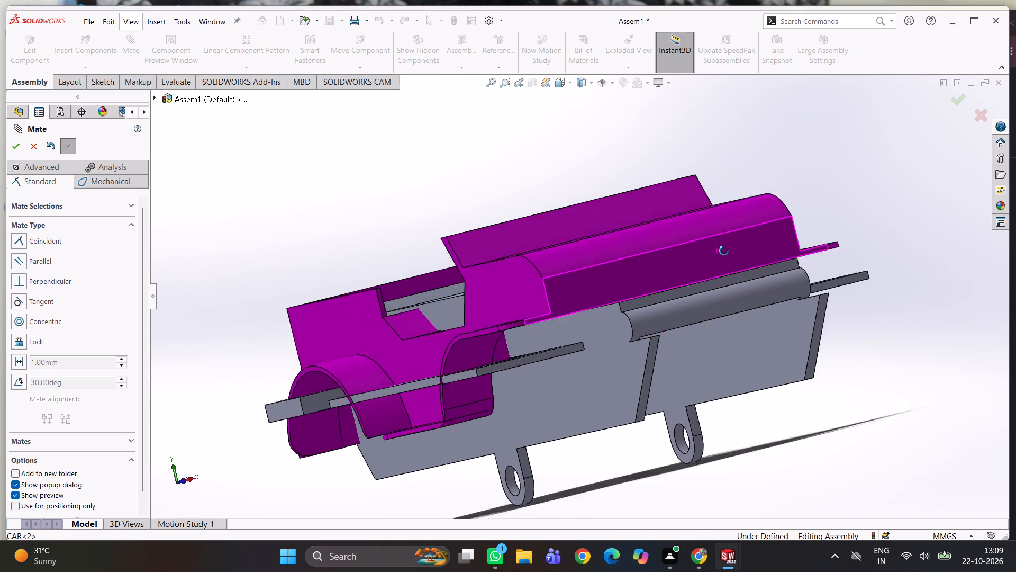
{"action": "middle_click_drag", "start_coordinate": [724, 251], "coordinate": [789, 230]}
{"action": "scroll", "coordinate": [764, 275], "scroll_direction": "up", "scroll_amount": 3}
{"action": "middle_click_drag", "start_coordinate": [762, 279], "coordinate": [799, 279]}
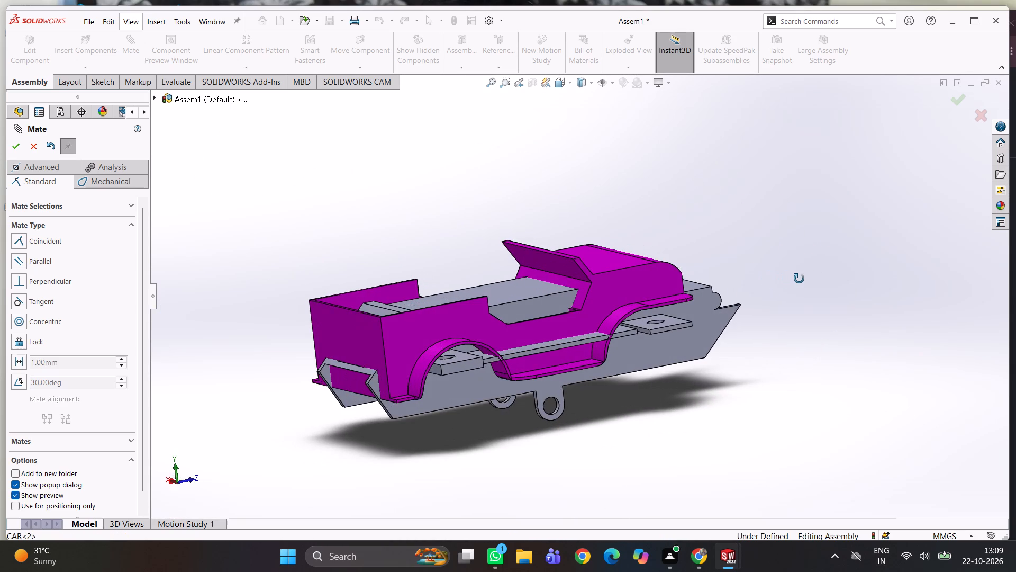
{"action": "middle_click_drag", "start_coordinate": [799, 279], "coordinate": [790, 290]}
{"action": "left_click_drag", "start_coordinate": [630, 287], "coordinate": [755, 290]}
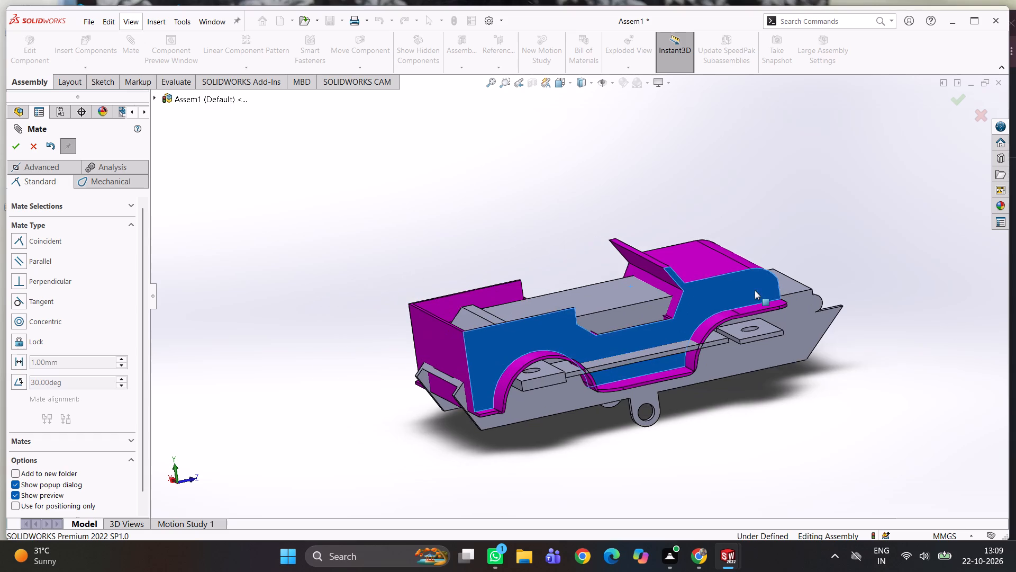
{"action": "left_click_drag", "start_coordinate": [755, 290], "coordinate": [590, 270]}
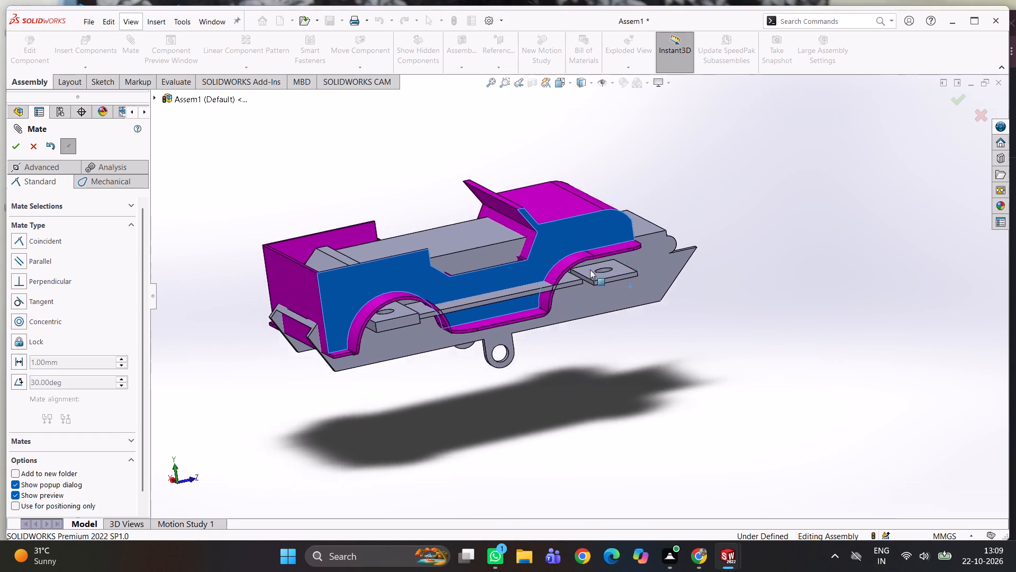
{"action": "left_click_drag", "start_coordinate": [590, 270], "coordinate": [676, 219]}
{"action": "scroll", "coordinate": [682, 227], "scroll_direction": "up", "scroll_amount": 2}
{"action": "middle_click_drag", "start_coordinate": [703, 230], "coordinate": [632, 285]}
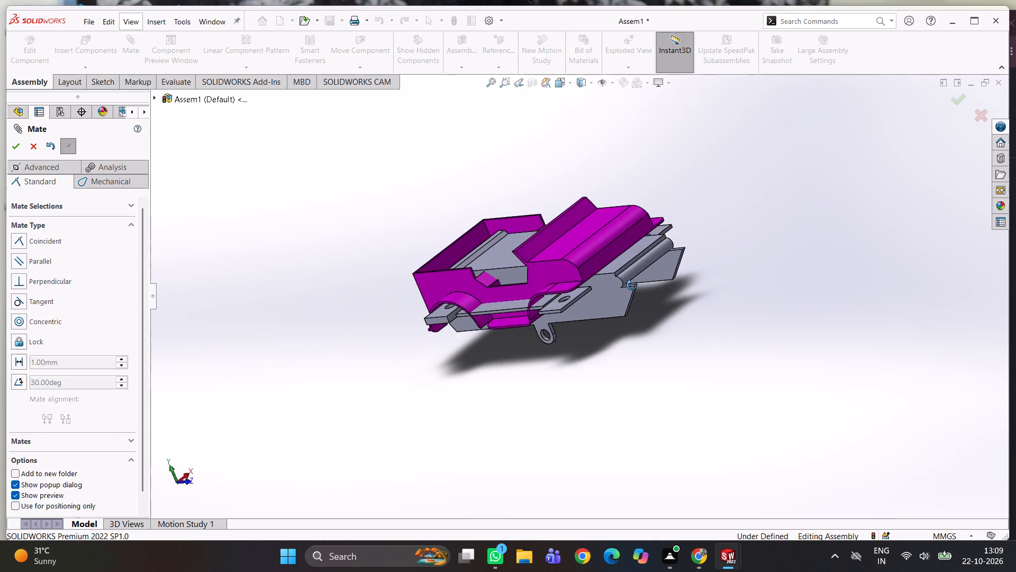
{"action": "middle_click_drag", "start_coordinate": [632, 285], "coordinate": [681, 269]}
{"action": "scroll", "coordinate": [682, 271], "scroll_direction": "down", "scroll_amount": 1}
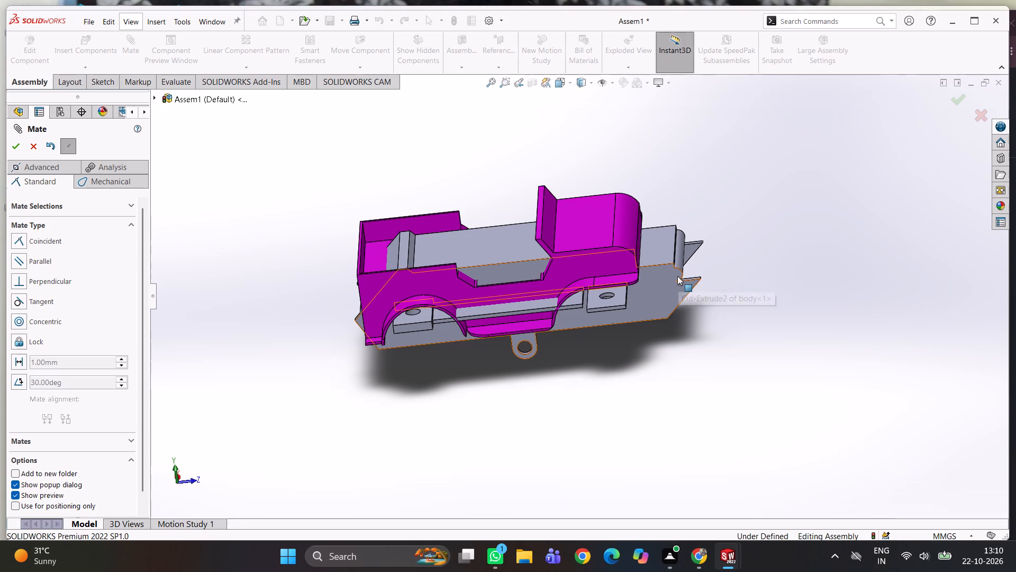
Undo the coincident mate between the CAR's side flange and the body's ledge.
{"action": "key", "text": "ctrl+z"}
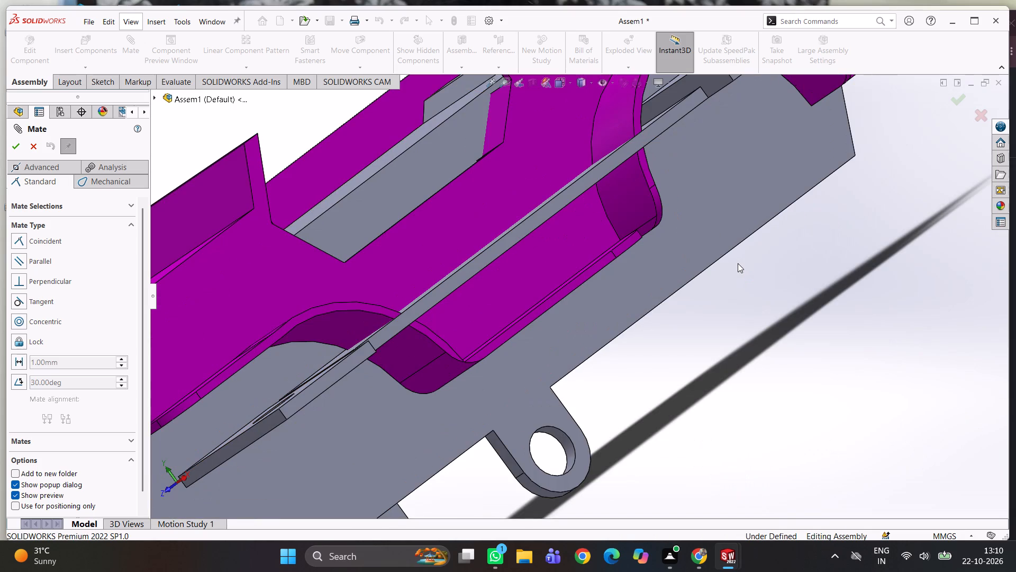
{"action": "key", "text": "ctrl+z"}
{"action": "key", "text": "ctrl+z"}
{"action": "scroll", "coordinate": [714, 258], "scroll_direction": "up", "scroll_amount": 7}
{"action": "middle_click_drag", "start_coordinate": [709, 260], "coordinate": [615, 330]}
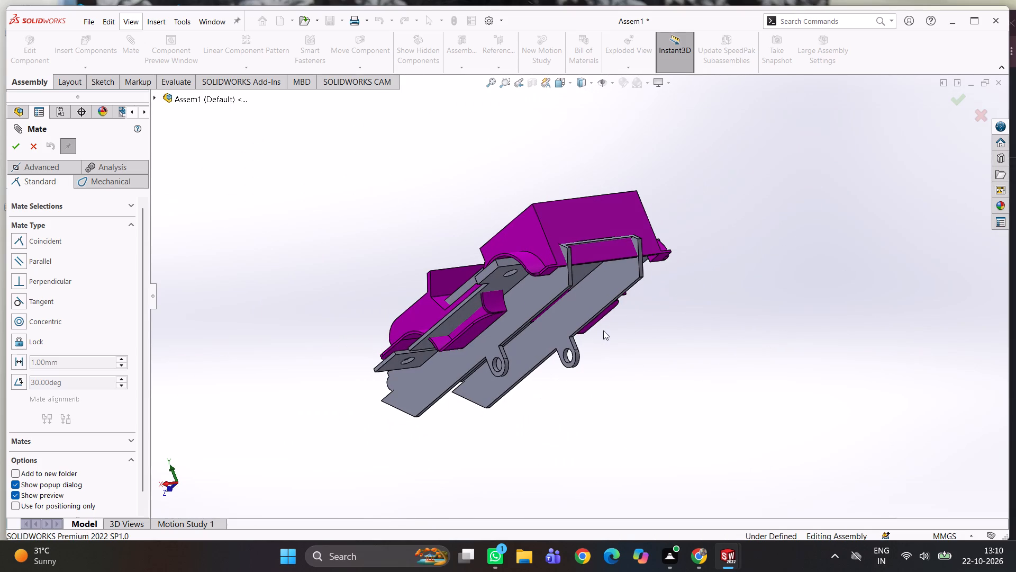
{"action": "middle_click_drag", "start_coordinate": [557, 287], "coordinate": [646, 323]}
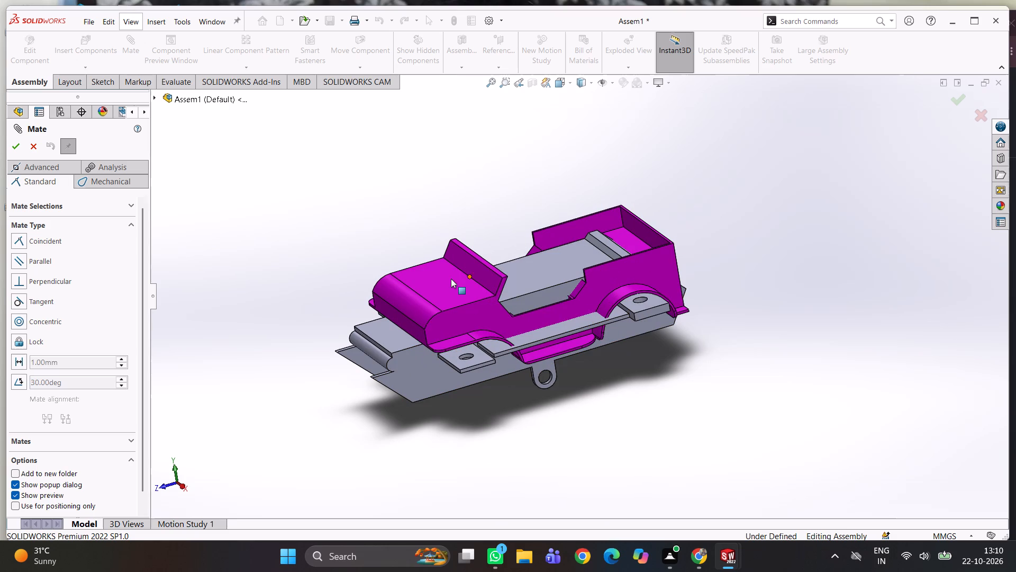
Leave the Mate command and undo the remaining mates between the CAR and the body.
{"action": "left_click_drag", "start_coordinate": [460, 276], "coordinate": [441, 261]}
{"action": "key", "text": "ctrl+z"}
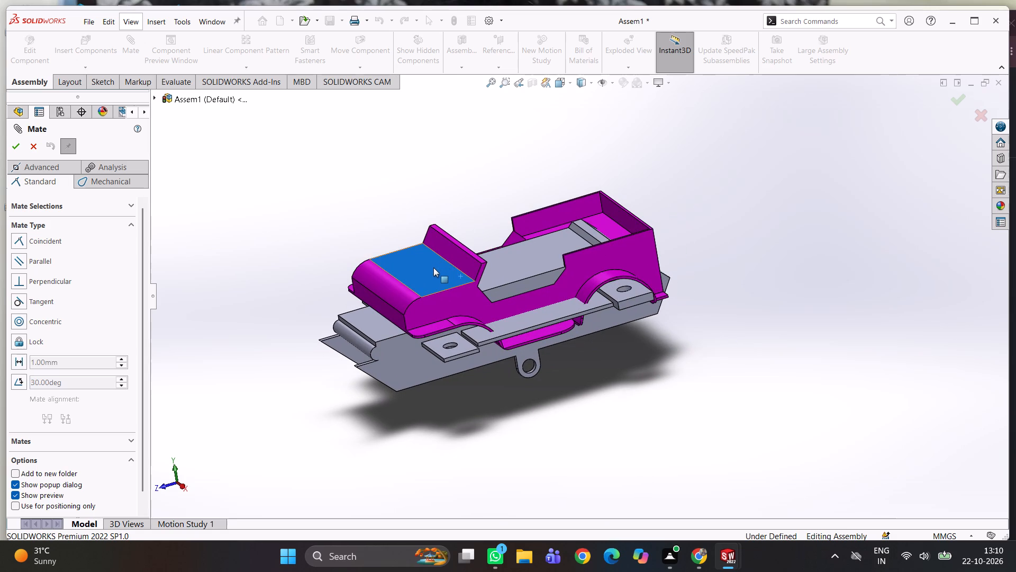
{"action": "key", "text": "ctrl+z"}
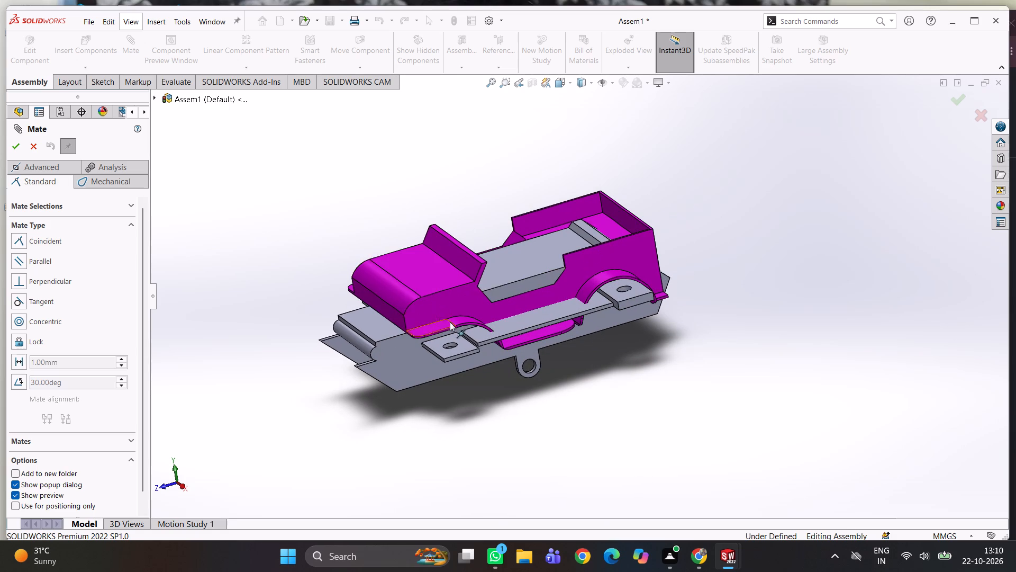
{"action": "scroll", "coordinate": [450, 322], "scroll_direction": "up", "scroll_amount": 3}
{"action": "middle_click_drag", "start_coordinate": [469, 327], "coordinate": [430, 338]}
{"action": "scroll", "coordinate": [510, 311], "scroll_direction": "down", "scroll_amount": 2}
{"action": "middle_click_drag", "start_coordinate": [523, 313], "coordinate": [529, 312]}
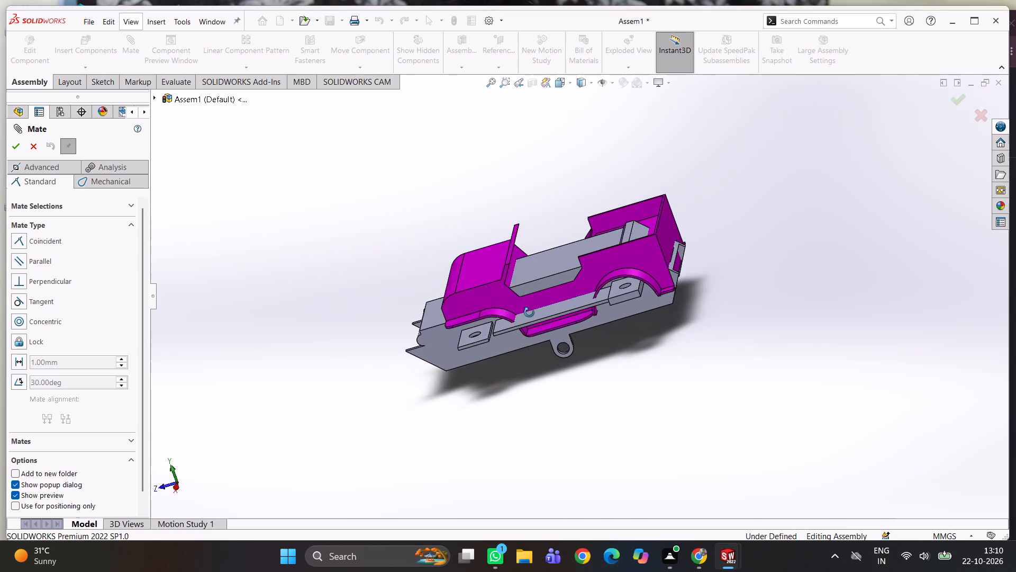
{"action": "middle_click_drag", "start_coordinate": [529, 312], "coordinate": [545, 309]}
{"action": "key", "text": "ctrl+z"}
{"action": "key", "text": "ctrl+z"}
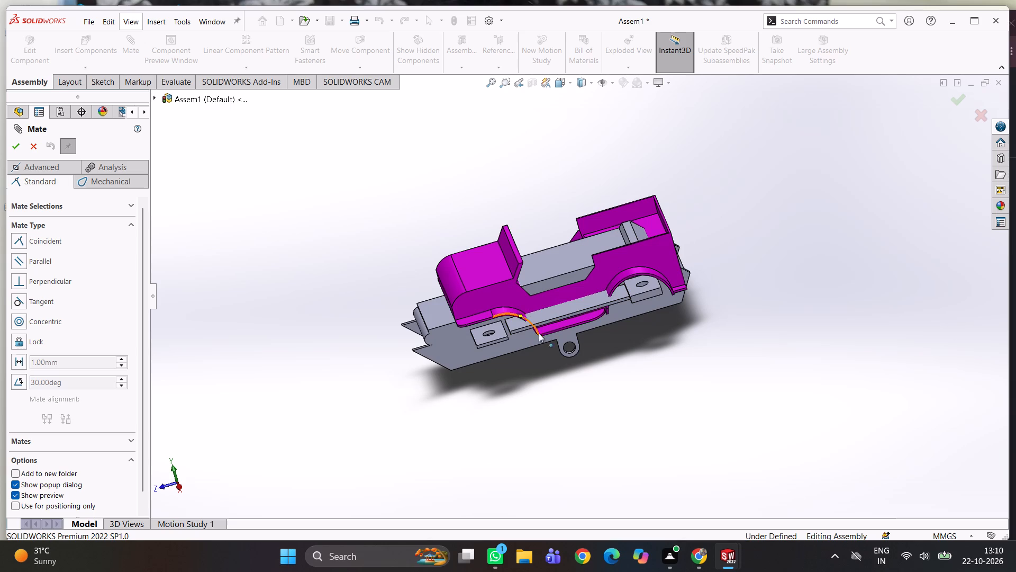
{"action": "left_click", "coordinate": [31, 147]}
{"action": "key", "text": "ctrl+z"}
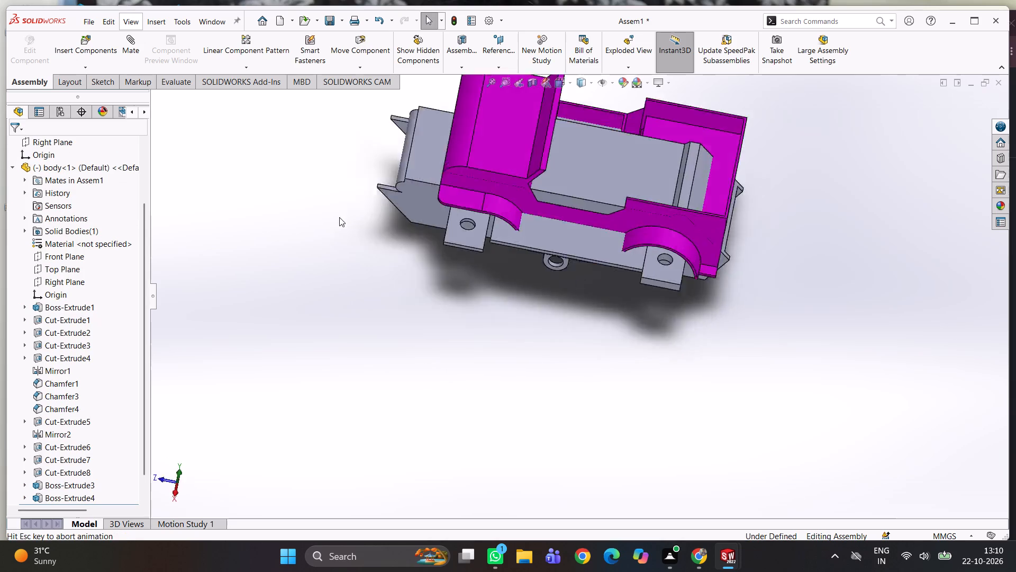
Examine the separated body and CAR from above, the rear and the side to compare their shapes and orientation.
{"action": "scroll", "coordinate": [558, 218], "scroll_direction": "up", "scroll_amount": 3}
{"action": "scroll", "coordinate": [628, 274], "scroll_direction": "up", "scroll_amount": 1}
{"action": "middle_click_drag", "start_coordinate": [628, 274], "coordinate": [620, 203]}
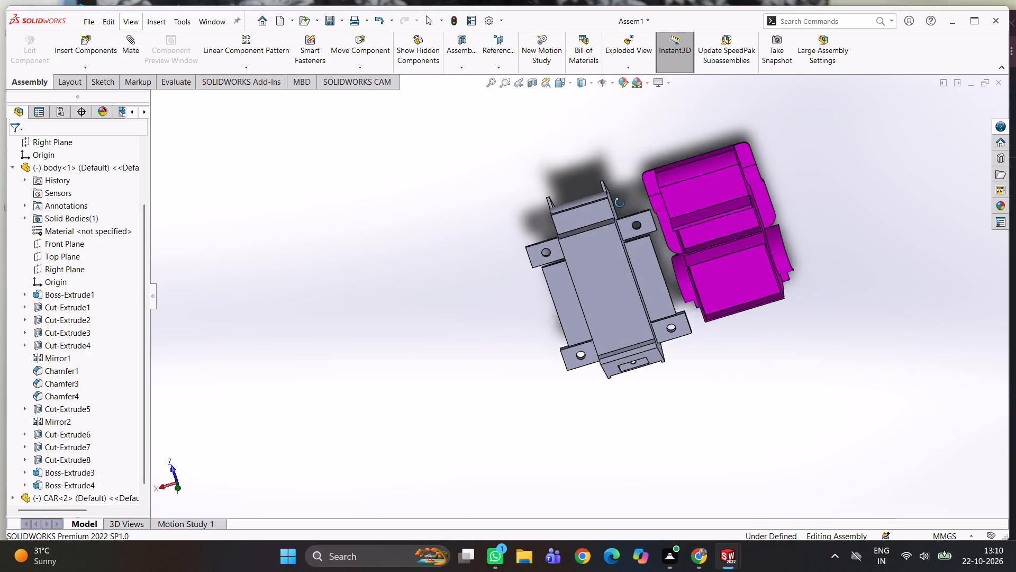
{"action": "middle_click_drag", "start_coordinate": [620, 203], "coordinate": [617, 141]}
{"action": "scroll", "coordinate": [639, 270], "scroll_direction": "up", "scroll_amount": 2}
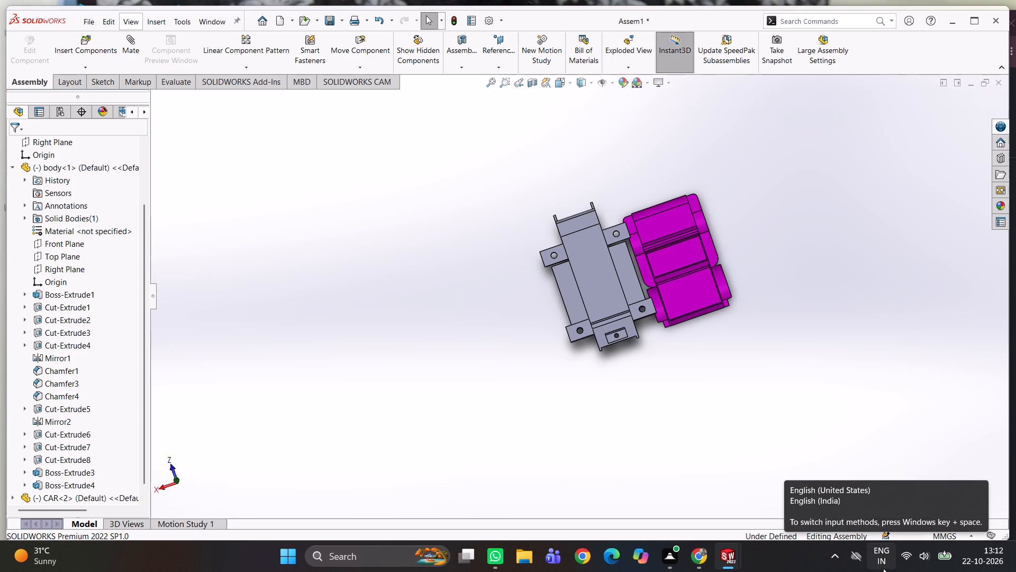
{"action": "middle_click_drag", "start_coordinate": [810, 336], "coordinate": [844, 258]}
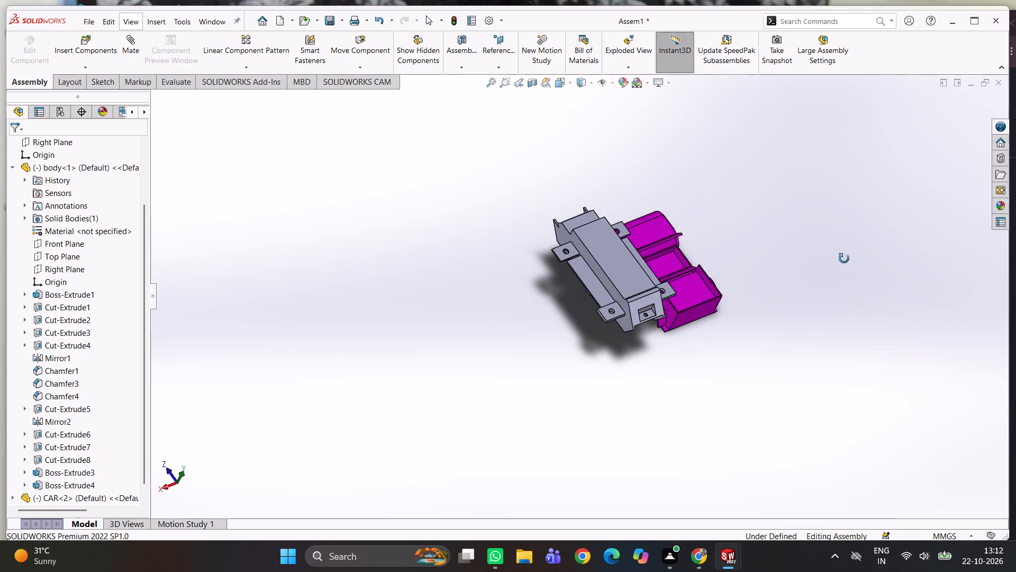
{"action": "middle_click_drag", "start_coordinate": [844, 258], "coordinate": [856, 261]}
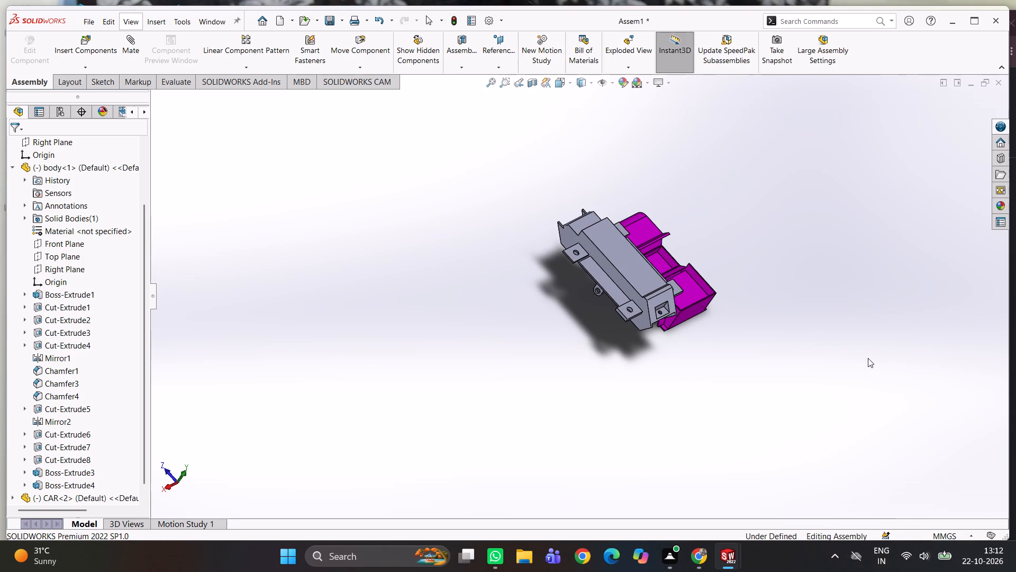
{"action": "middle_click_drag", "start_coordinate": [849, 363], "coordinate": [805, 300]}
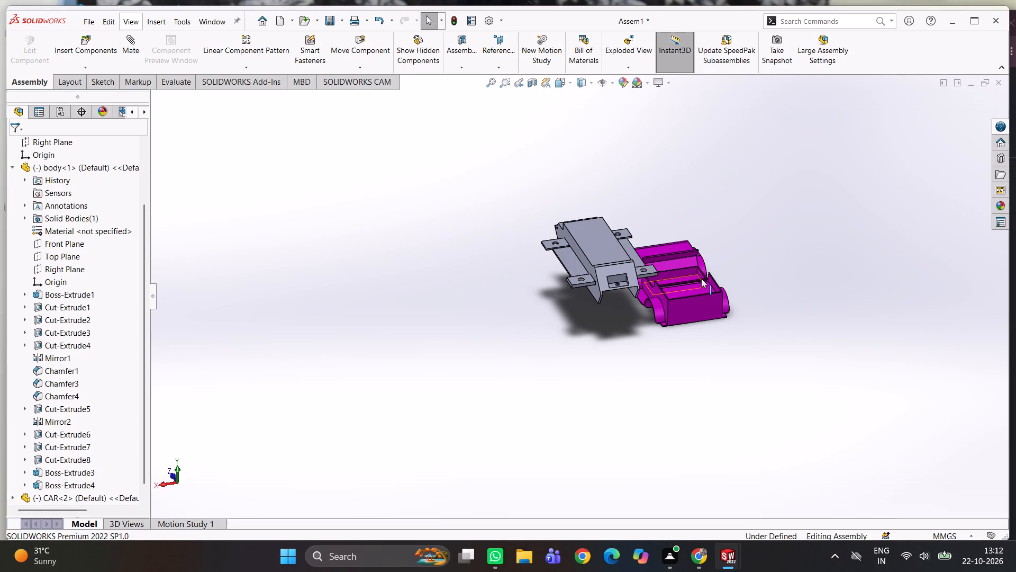
{"action": "middle_click_drag", "start_coordinate": [704, 278], "coordinate": [662, 298]}
{"action": "scroll", "coordinate": [662, 302], "scroll_direction": "down", "scroll_amount": 1}
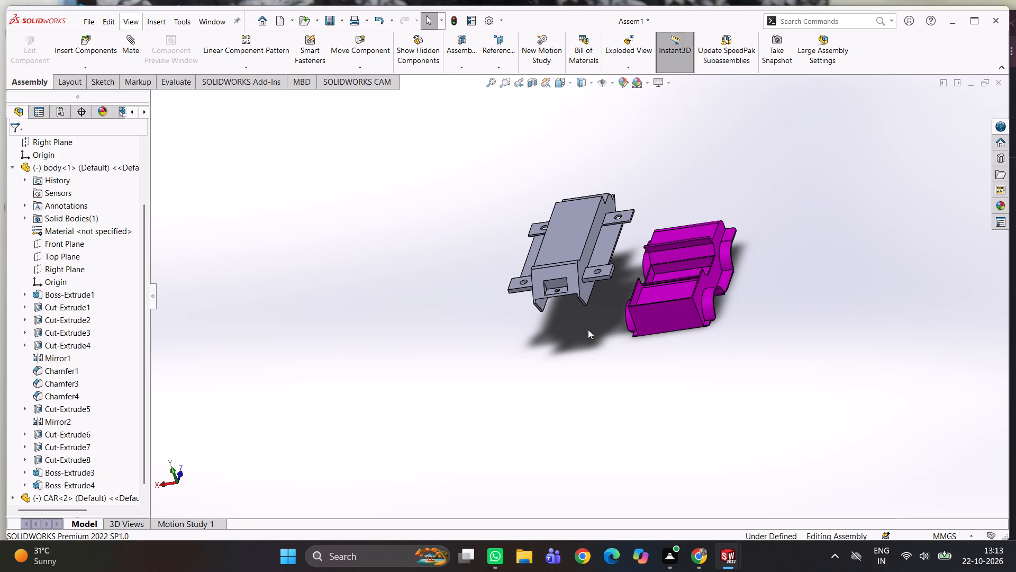
{"action": "scroll", "coordinate": [659, 303], "scroll_direction": "up", "scroll_amount": 2}
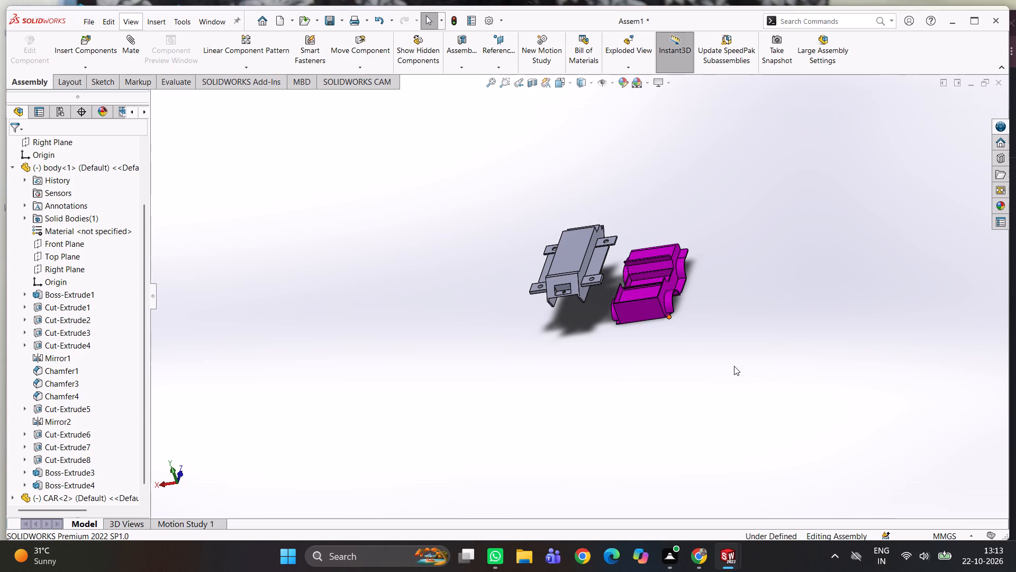
{"action": "middle_click_drag", "start_coordinate": [735, 334], "coordinate": [715, 346]}
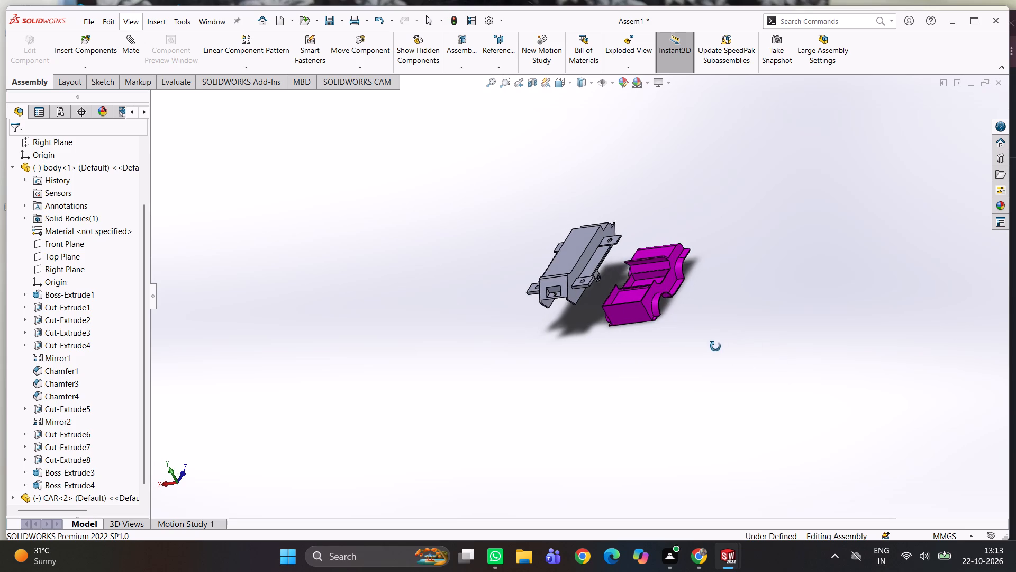
{"action": "middle_click_drag", "start_coordinate": [715, 346], "coordinate": [707, 363]}
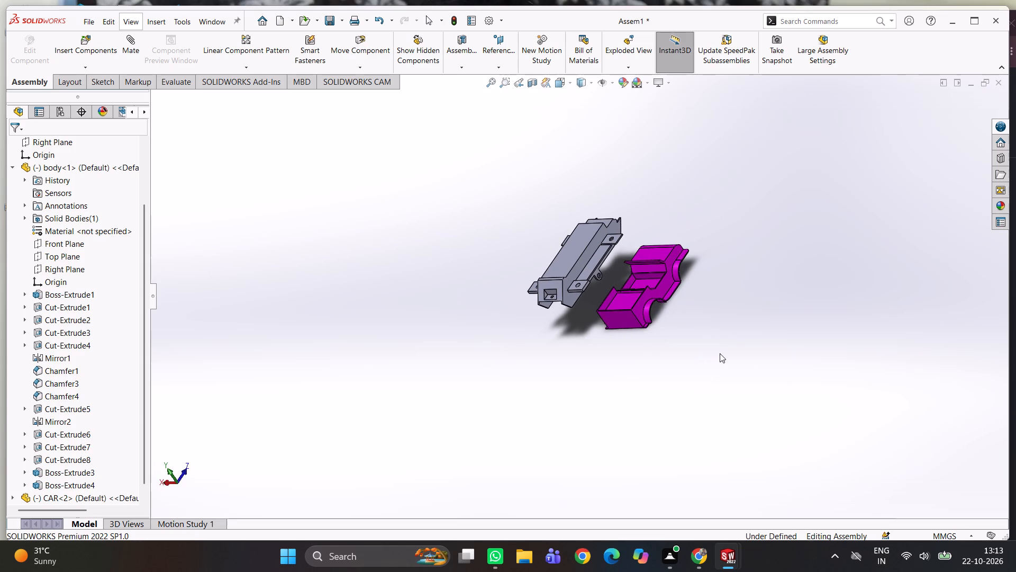
{"action": "scroll", "coordinate": [700, 357], "scroll_direction": "up", "scroll_amount": 1}
{"action": "middle_click_drag", "start_coordinate": [696, 353], "coordinate": [651, 390]}
{"action": "scroll", "coordinate": [652, 294], "scroll_direction": "down", "scroll_amount": 2}
{"action": "middle_click_drag", "start_coordinate": [652, 296], "coordinate": [674, 270]}
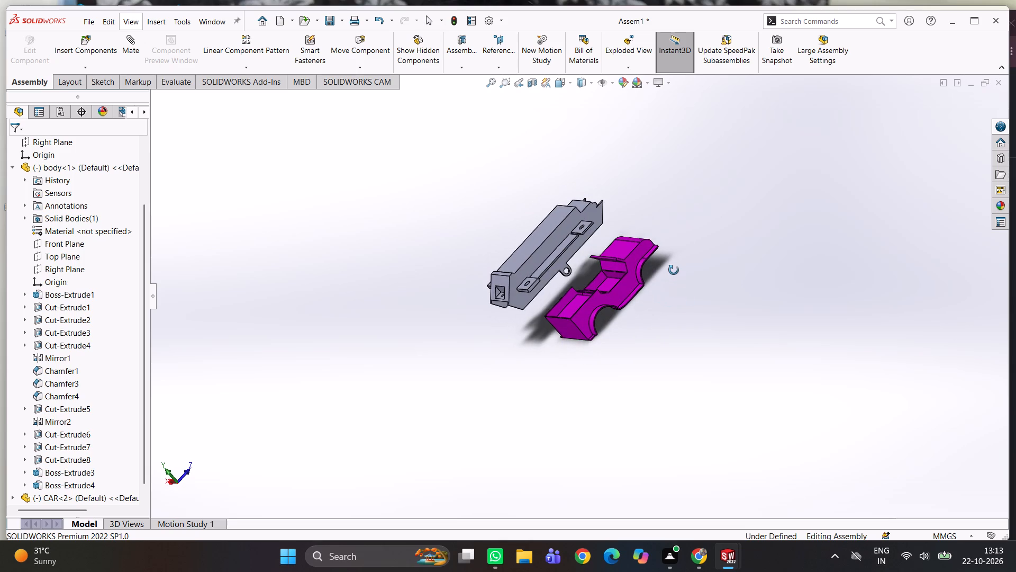
{"action": "middle_click_drag", "start_coordinate": [674, 270], "coordinate": [668, 275]}
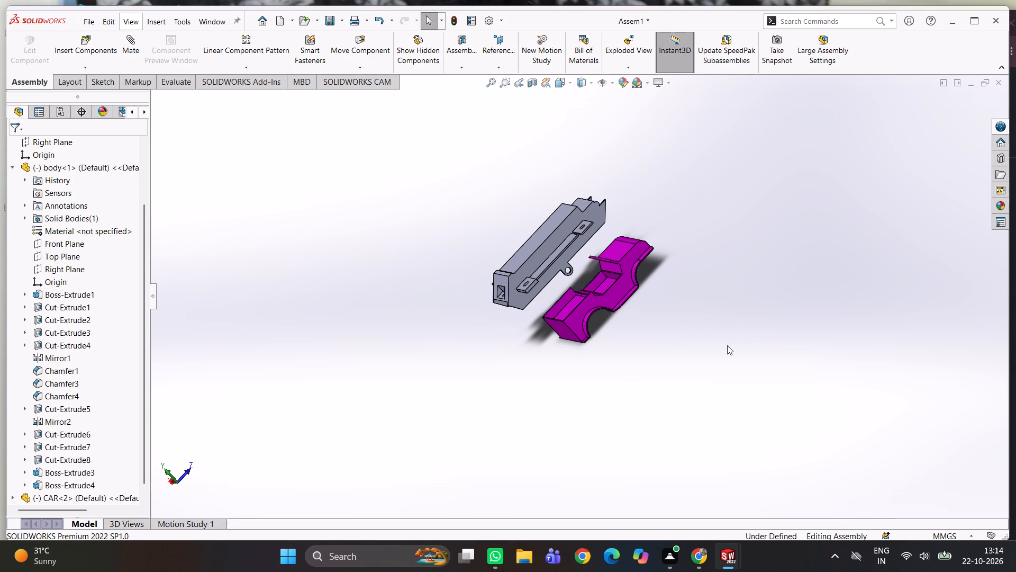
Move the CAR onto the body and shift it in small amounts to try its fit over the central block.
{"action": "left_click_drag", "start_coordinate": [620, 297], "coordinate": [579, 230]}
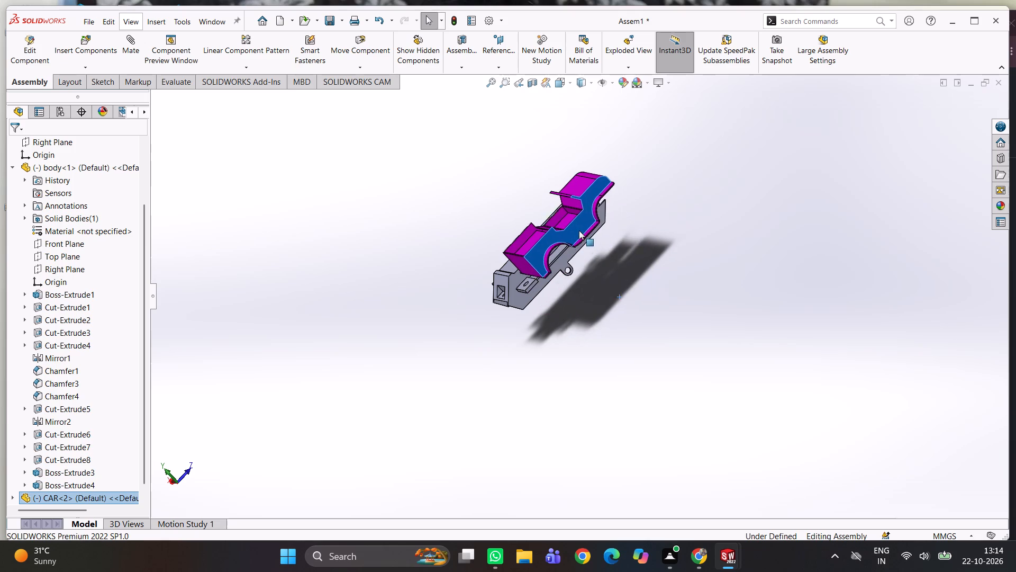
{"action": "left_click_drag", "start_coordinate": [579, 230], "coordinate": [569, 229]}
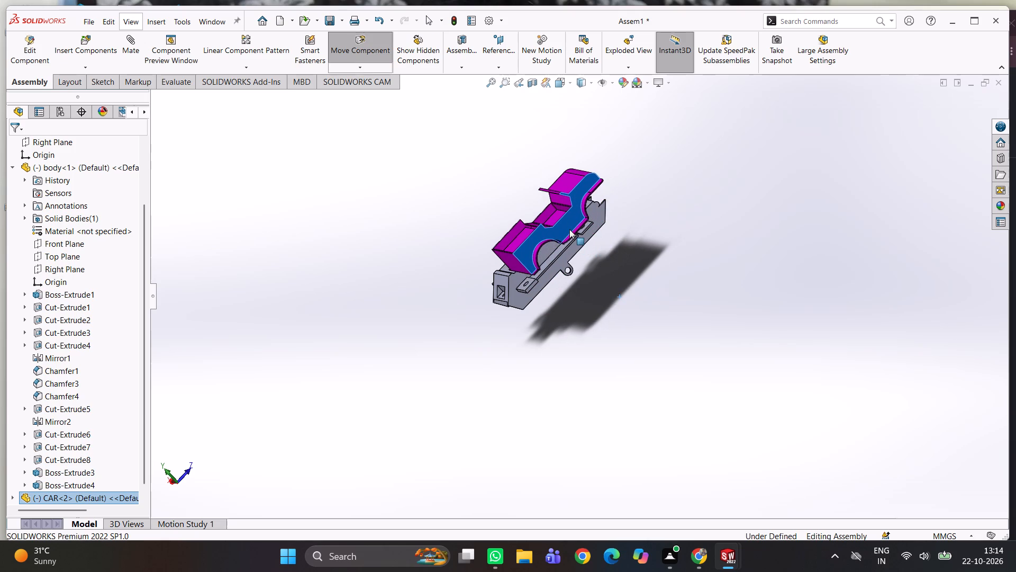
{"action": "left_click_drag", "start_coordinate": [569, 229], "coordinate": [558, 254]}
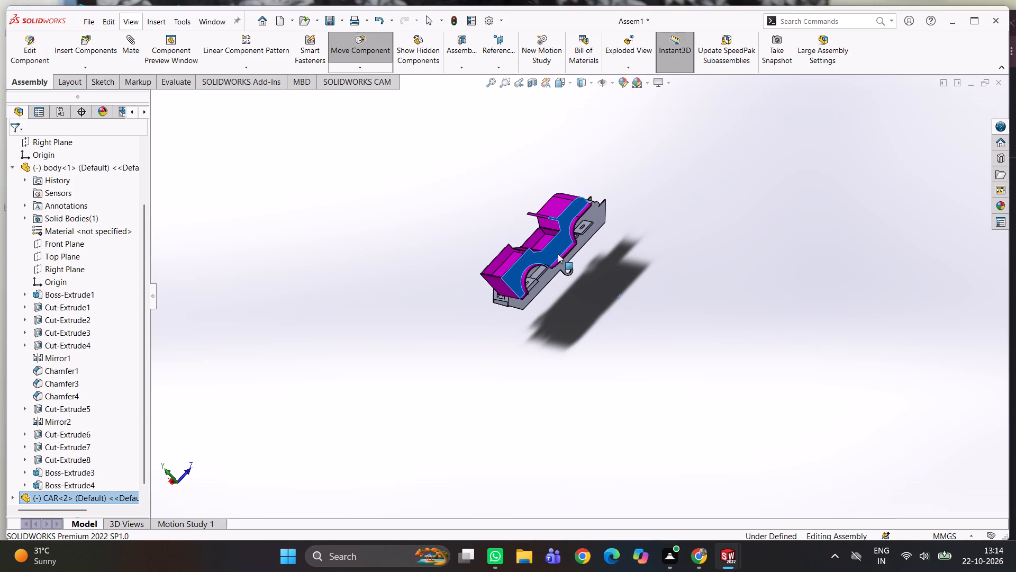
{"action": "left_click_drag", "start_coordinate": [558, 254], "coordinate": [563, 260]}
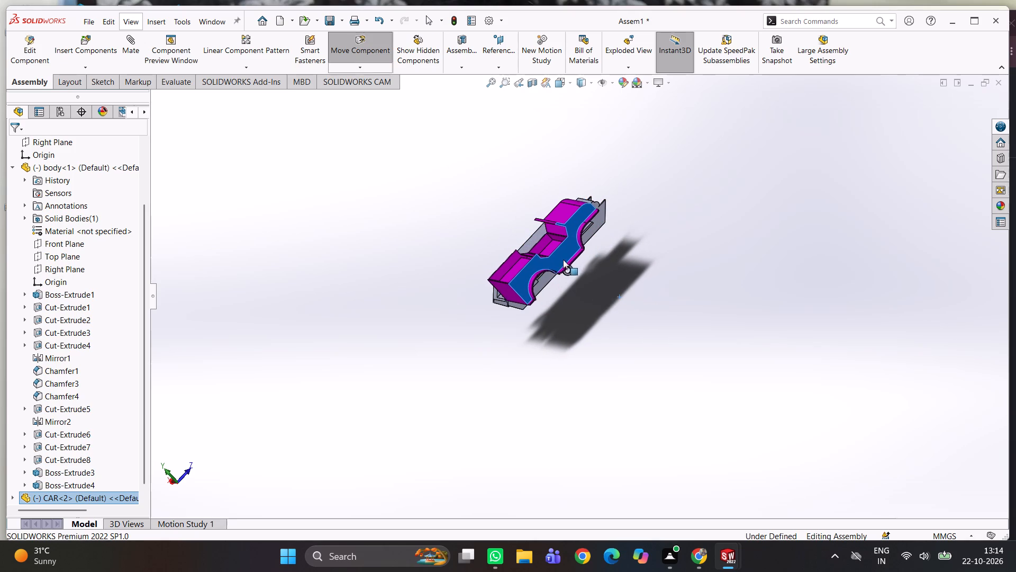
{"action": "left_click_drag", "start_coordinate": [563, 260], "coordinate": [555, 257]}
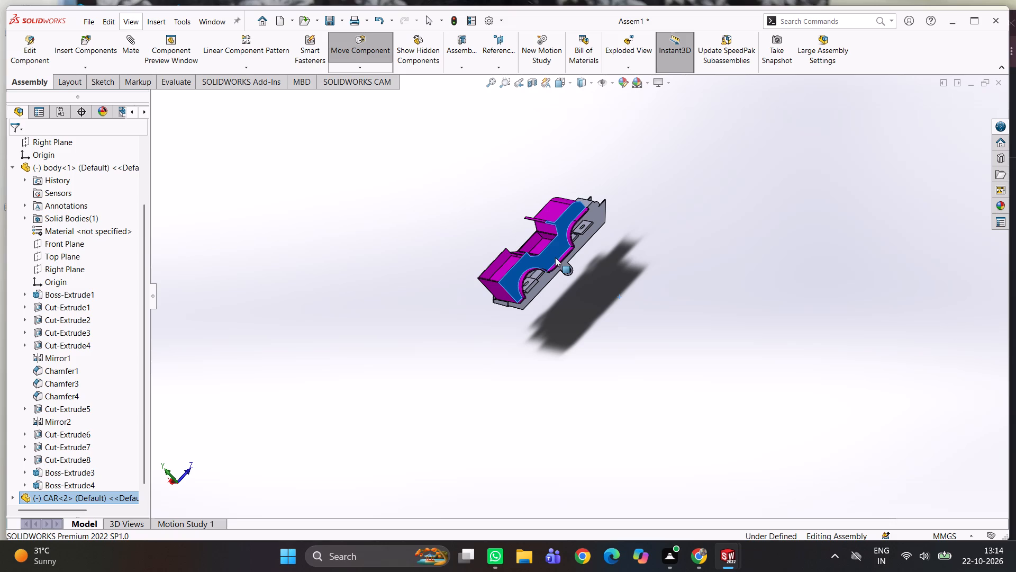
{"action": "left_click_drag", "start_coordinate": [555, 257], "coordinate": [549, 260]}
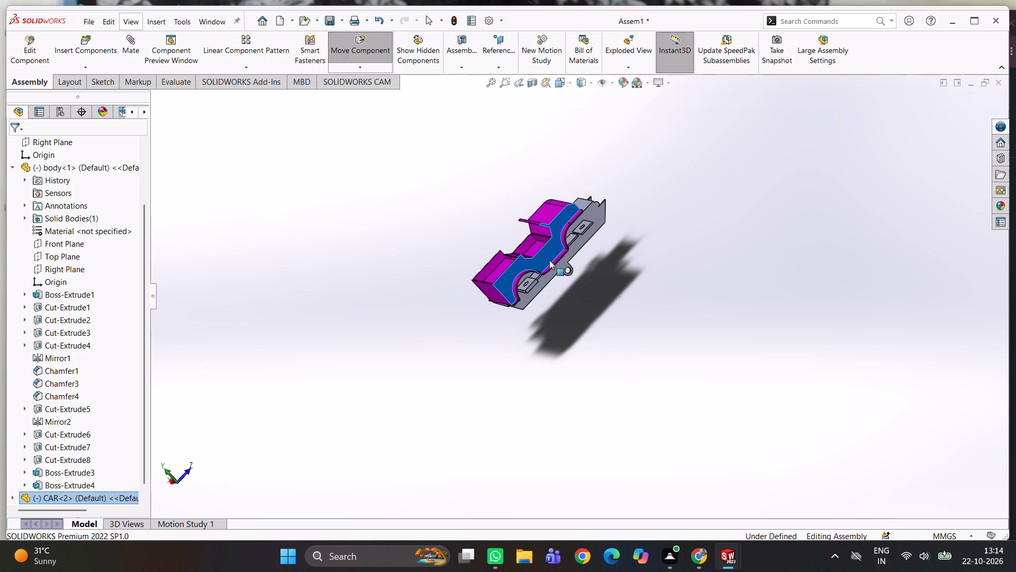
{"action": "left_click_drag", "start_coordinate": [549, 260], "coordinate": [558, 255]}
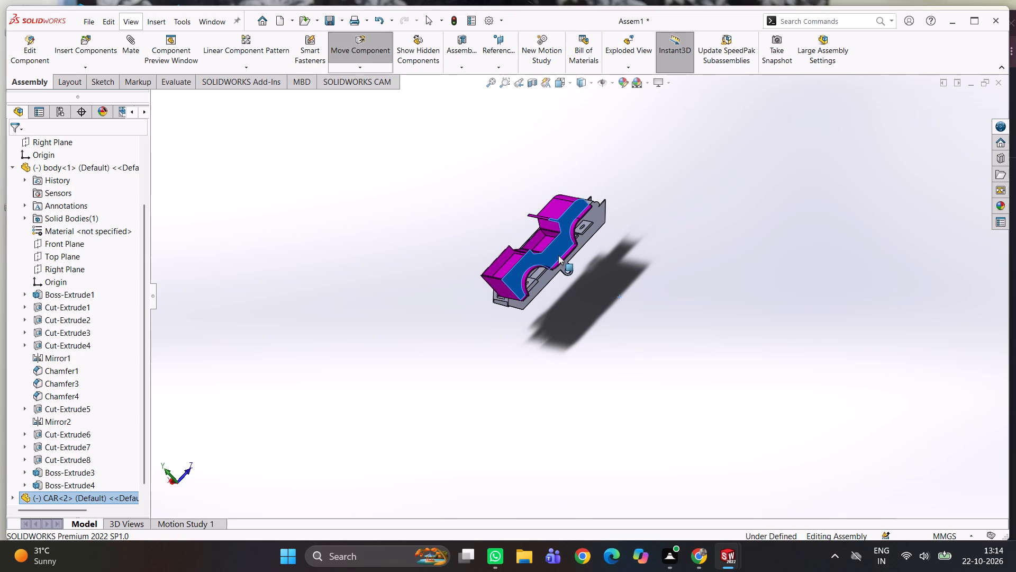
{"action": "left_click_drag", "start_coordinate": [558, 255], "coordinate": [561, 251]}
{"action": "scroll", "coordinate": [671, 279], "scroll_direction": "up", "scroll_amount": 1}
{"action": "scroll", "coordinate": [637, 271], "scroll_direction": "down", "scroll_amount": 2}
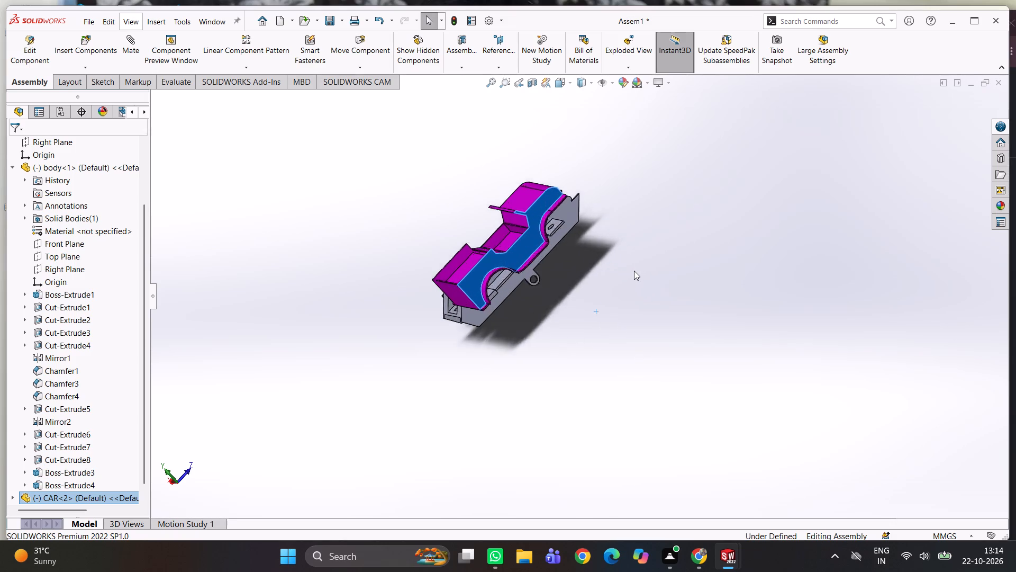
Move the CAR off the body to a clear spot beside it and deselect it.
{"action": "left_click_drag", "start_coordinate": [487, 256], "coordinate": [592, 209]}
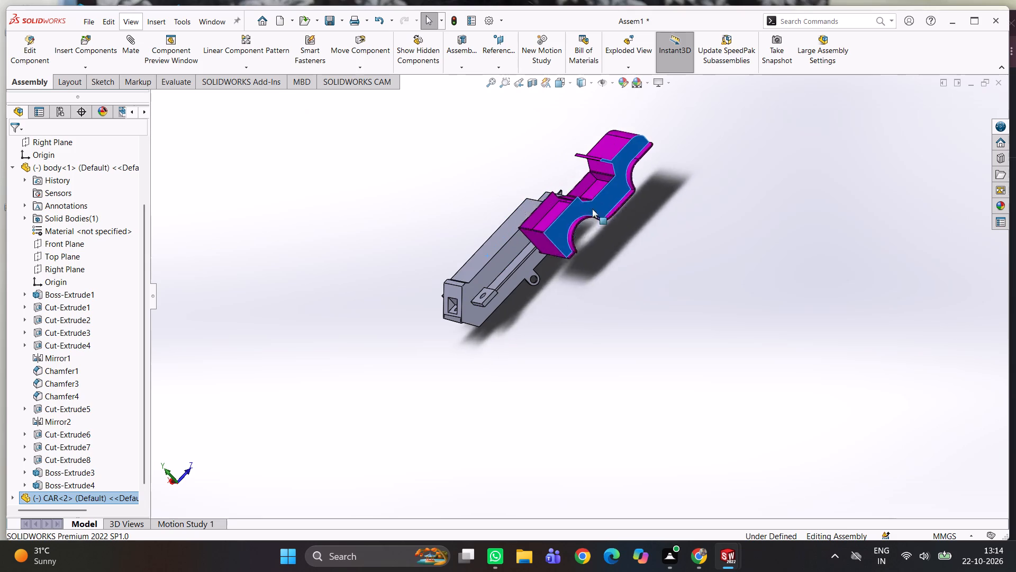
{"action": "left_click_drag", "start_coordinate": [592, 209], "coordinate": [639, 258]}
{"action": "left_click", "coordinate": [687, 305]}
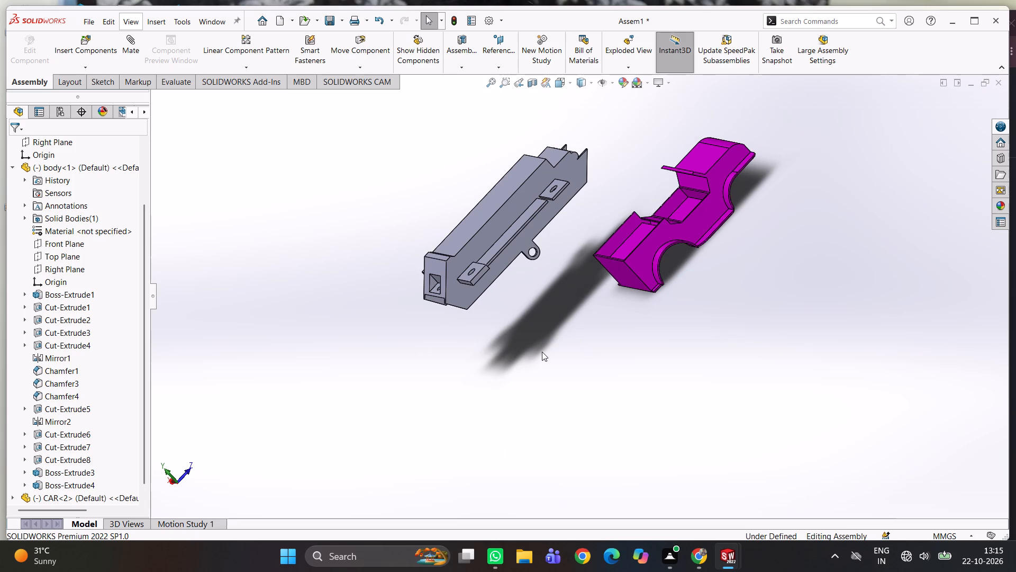
Move the CAR back over the body so that it sits just above the central block.
{"action": "left_click_drag", "start_coordinate": [699, 220], "coordinate": [593, 191]}
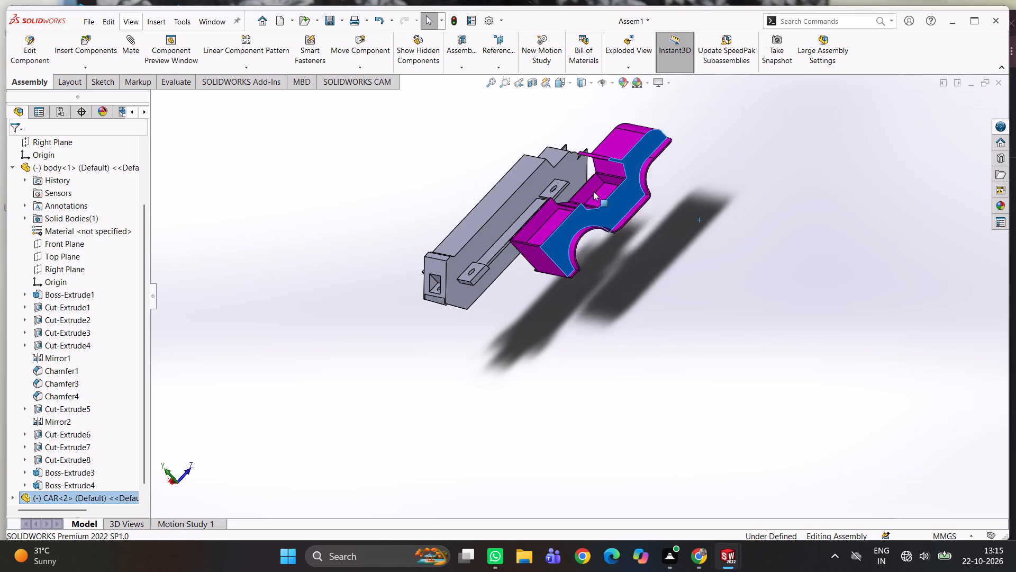
{"action": "left_click_drag", "start_coordinate": [593, 191], "coordinate": [497, 184]}
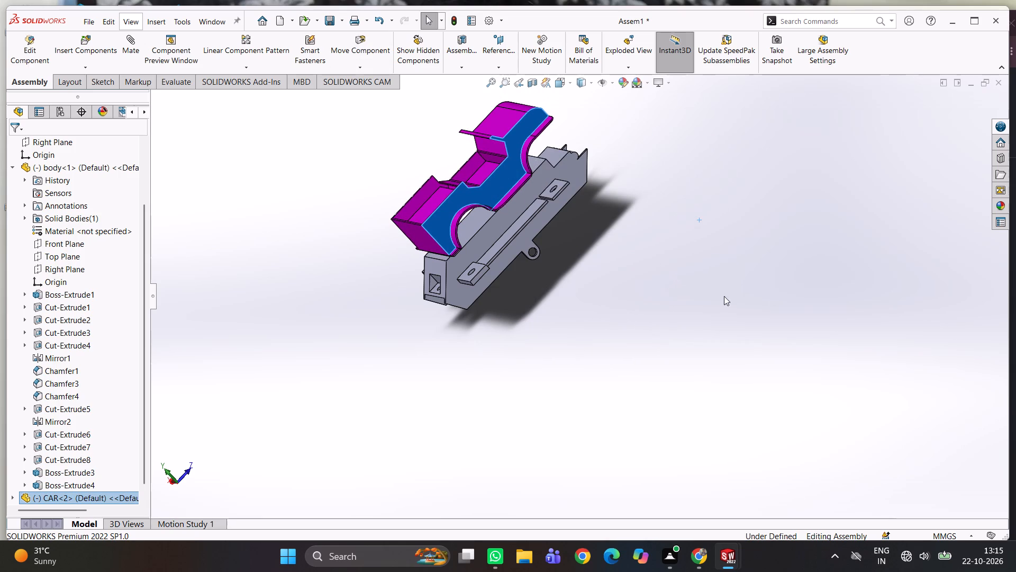
{"action": "scroll", "coordinate": [655, 288], "scroll_direction": "up", "scroll_amount": 2}
{"action": "scroll", "coordinate": [570, 222], "scroll_direction": "down", "scroll_amount": 2}
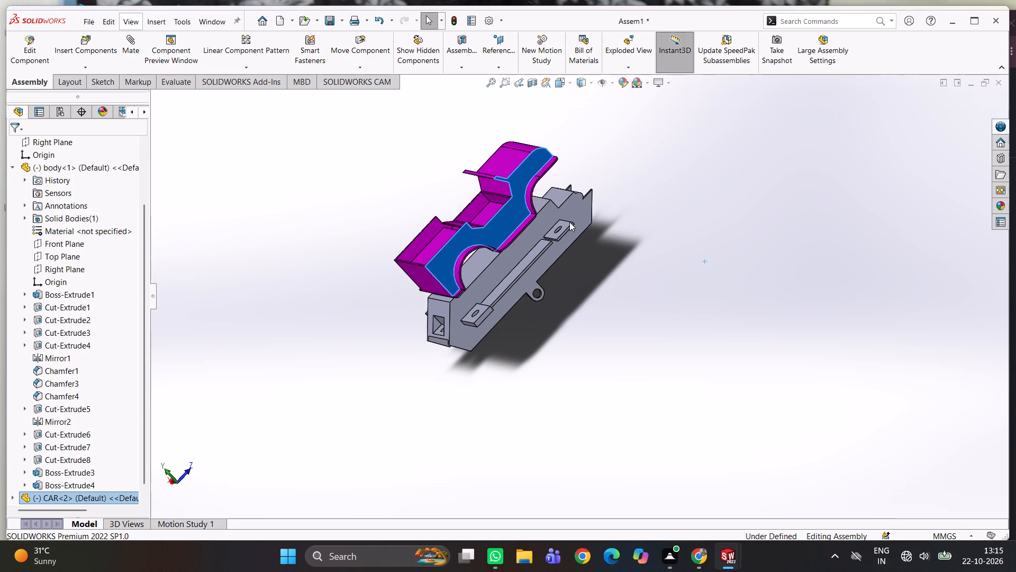
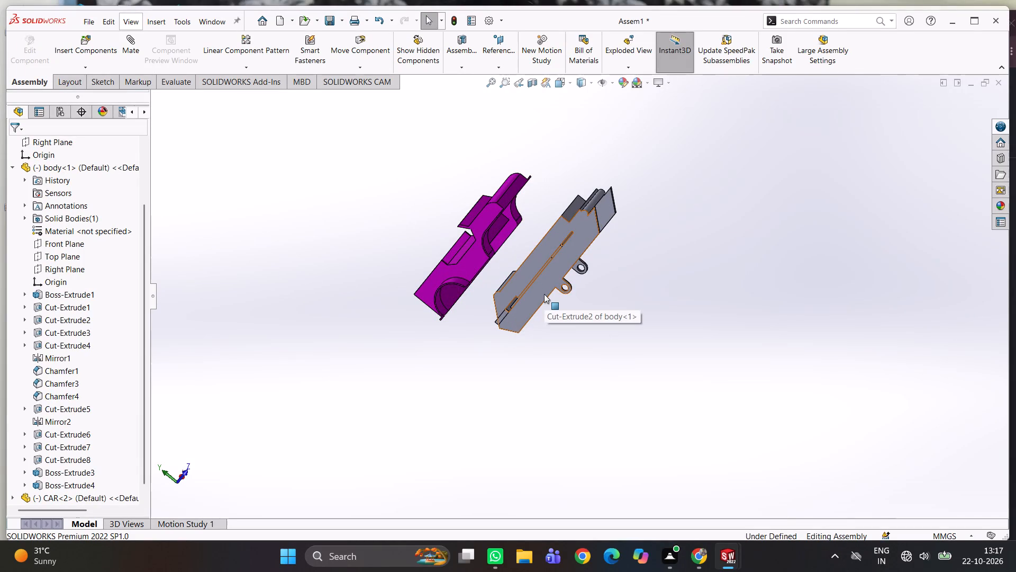
Examine the CAR and body from the side, above and underneath to compare their position and shapes.
{"action": "scroll", "coordinate": [549, 287], "scroll_direction": "up", "scroll_amount": 2}
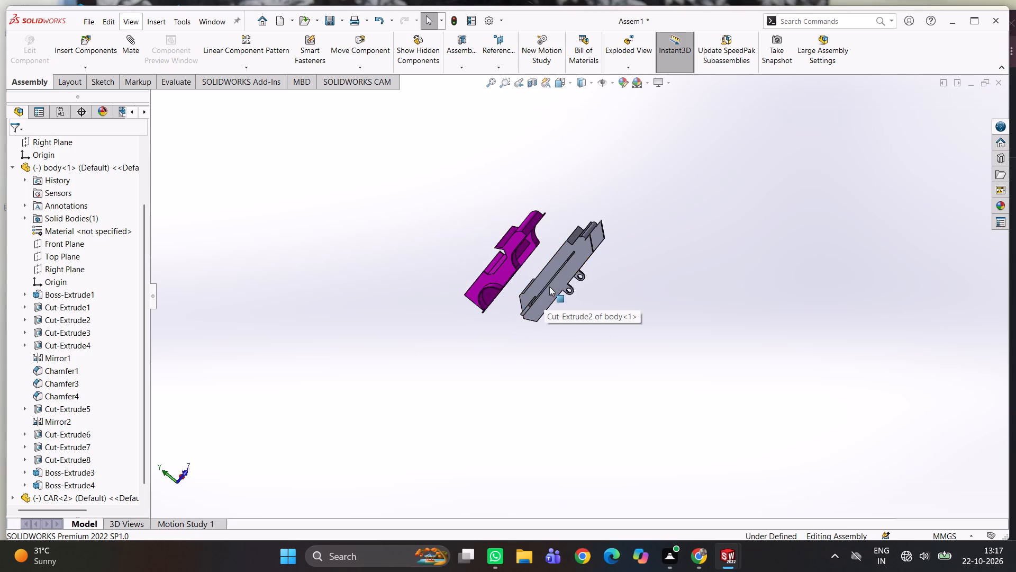
{"action": "scroll", "coordinate": [549, 284], "scroll_direction": "up", "scroll_amount": 1}
{"action": "middle_click_drag", "start_coordinate": [554, 284], "coordinate": [591, 261]}
{"action": "scroll", "coordinate": [475, 266], "scroll_direction": "up", "scroll_amount": 2}
{"action": "scroll", "coordinate": [469, 261], "scroll_direction": "down", "scroll_amount": 1}
{"action": "middle_click_drag", "start_coordinate": [476, 265], "coordinate": [505, 264]}
{"action": "scroll", "coordinate": [510, 305], "scroll_direction": "down", "scroll_amount": 2}
{"action": "scroll", "coordinate": [632, 319], "scroll_direction": "down", "scroll_amount": 1}
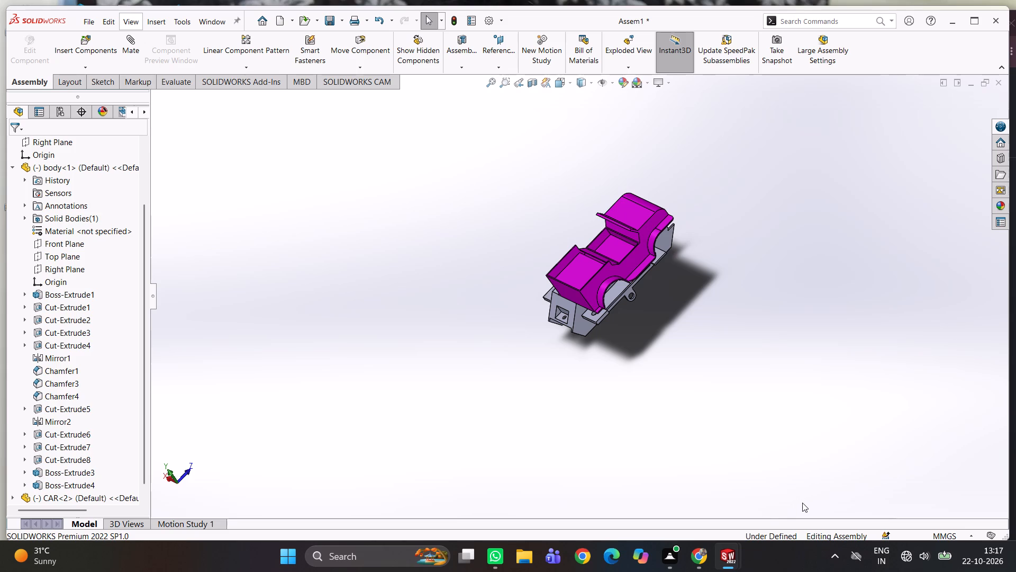
{"action": "scroll", "coordinate": [664, 298], "scroll_direction": "down", "scroll_amount": 2}
{"action": "middle_click_drag", "start_coordinate": [663, 298], "coordinate": [632, 295]}
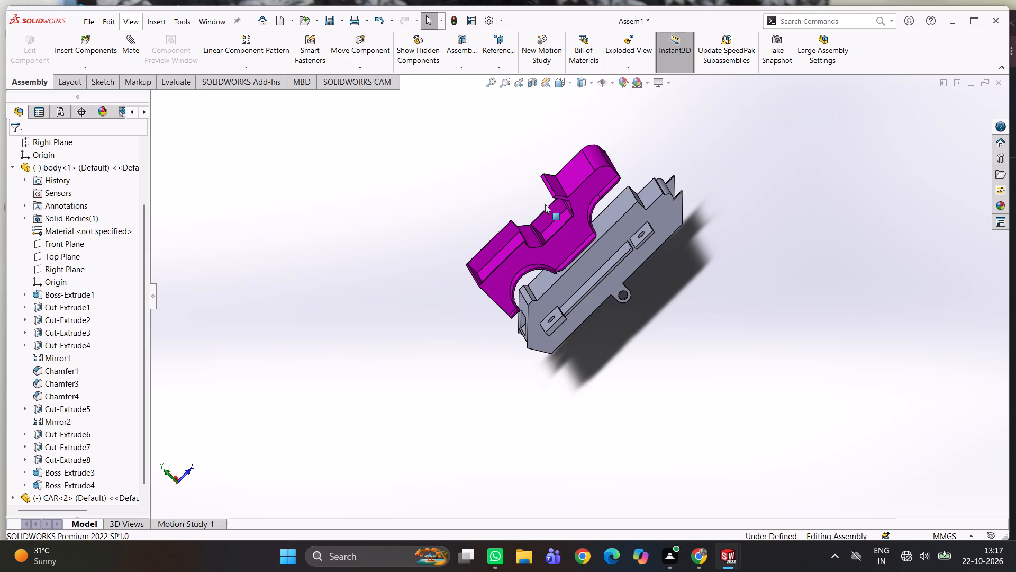
{"action": "scroll", "coordinate": [387, 329], "scroll_direction": "up", "scroll_amount": 1}
{"action": "middle_click_drag", "start_coordinate": [386, 329], "coordinate": [351, 265]}
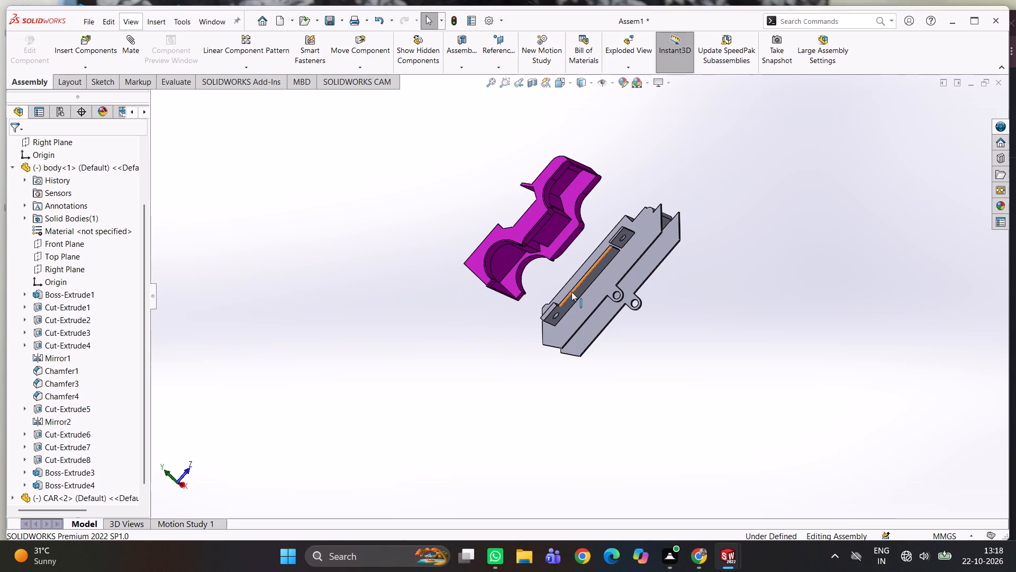
{"action": "scroll", "coordinate": [571, 292], "scroll_direction": "up", "scroll_amount": 1}
{"action": "middle_click_drag", "start_coordinate": [570, 293], "coordinate": [587, 344]}
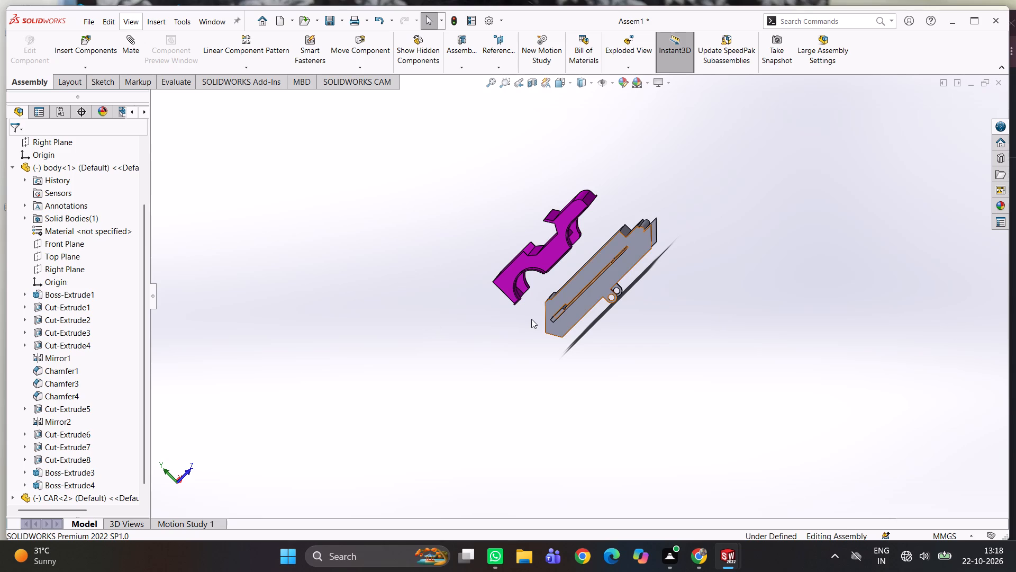
{"action": "scroll", "coordinate": [531, 319], "scroll_direction": "up", "scroll_amount": 1}
{"action": "middle_click_drag", "start_coordinate": [540, 316], "coordinate": [514, 334]}
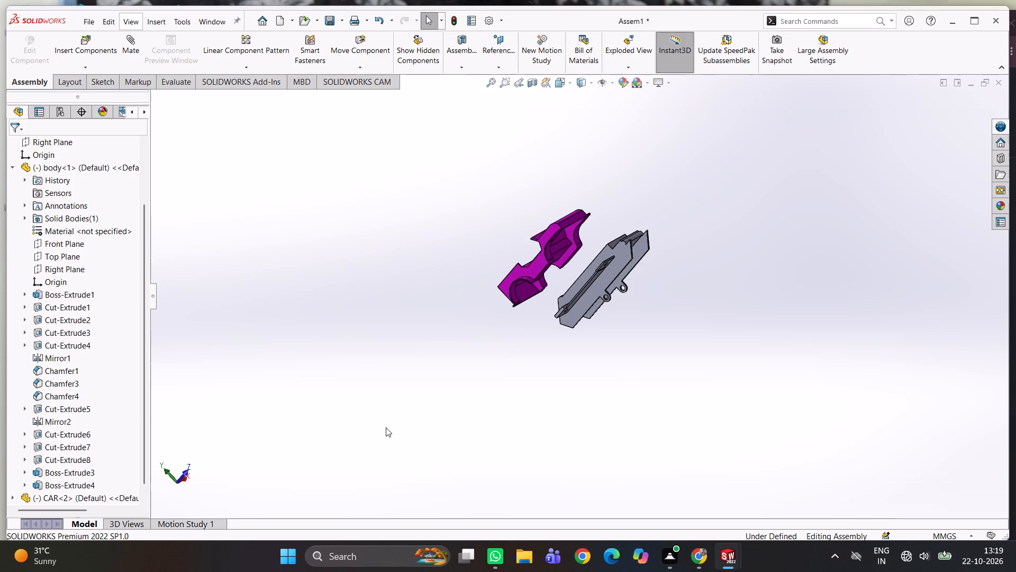
{"action": "scroll", "coordinate": [530, 363], "scroll_direction": "up", "scroll_amount": 2}
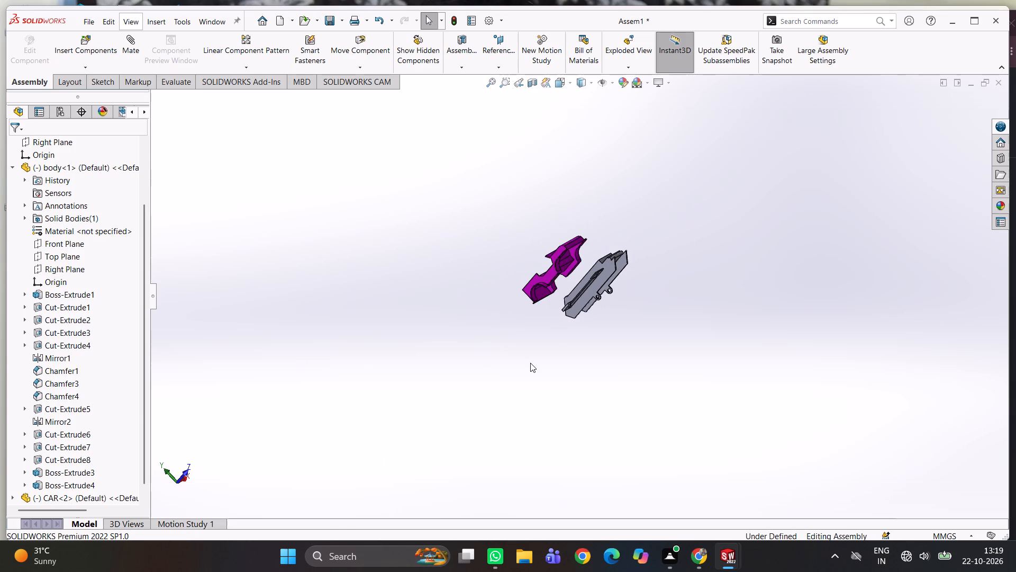
{"action": "middle_click_drag", "start_coordinate": [559, 349], "coordinate": [607, 349]}
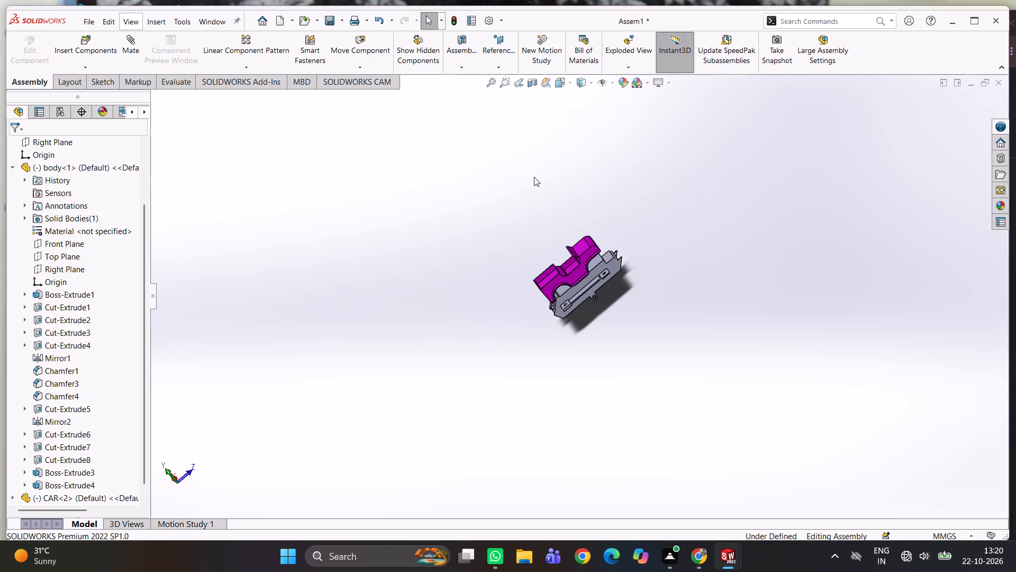
Examine the CAR and body from the end and the opposite side to judge how they line up.
{"action": "scroll", "coordinate": [647, 246], "scroll_direction": "up", "scroll_amount": 1}
{"action": "middle_click_drag", "start_coordinate": [647, 245], "coordinate": [585, 266]}
{"action": "scroll", "coordinate": [589, 265], "scroll_direction": "up", "scroll_amount": 1}
{"action": "scroll", "coordinate": [616, 247], "scroll_direction": "down", "scroll_amount": 3}
{"action": "middle_click_drag", "start_coordinate": [613, 248], "coordinate": [579, 298]}
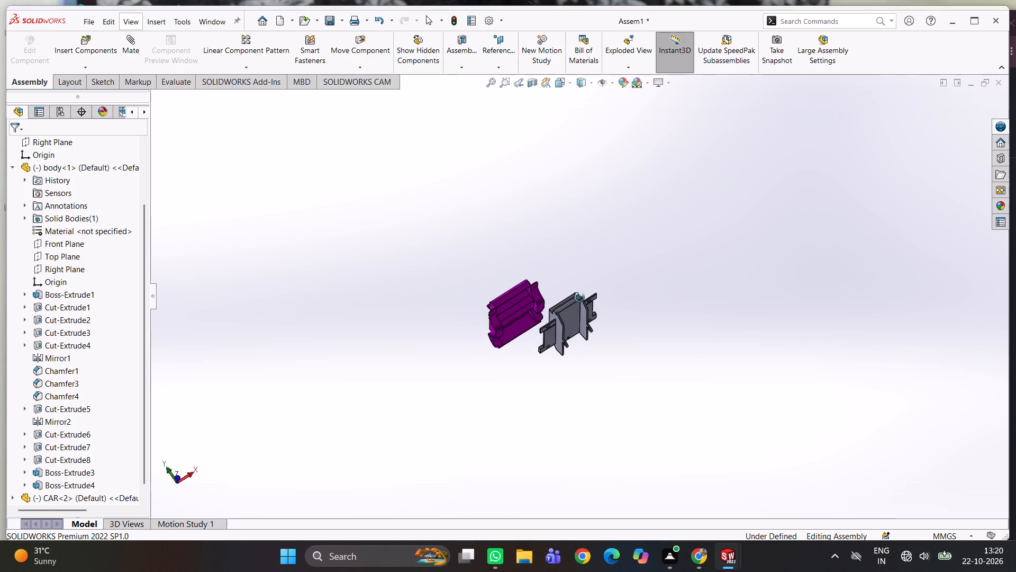
{"action": "middle_click_drag", "start_coordinate": [579, 298], "coordinate": [574, 318]}
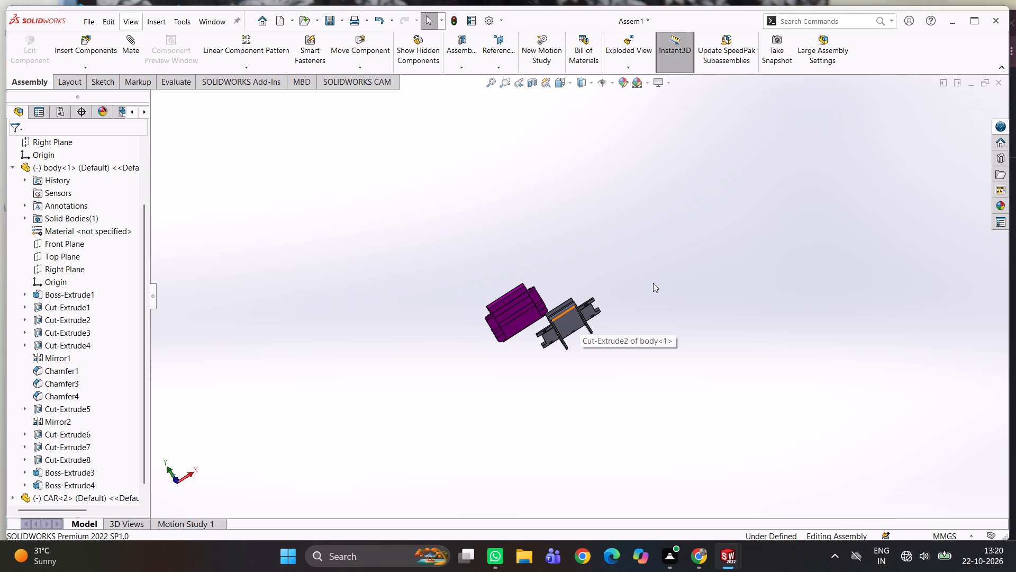
{"action": "scroll", "coordinate": [644, 276], "scroll_direction": "up", "scroll_amount": 2}
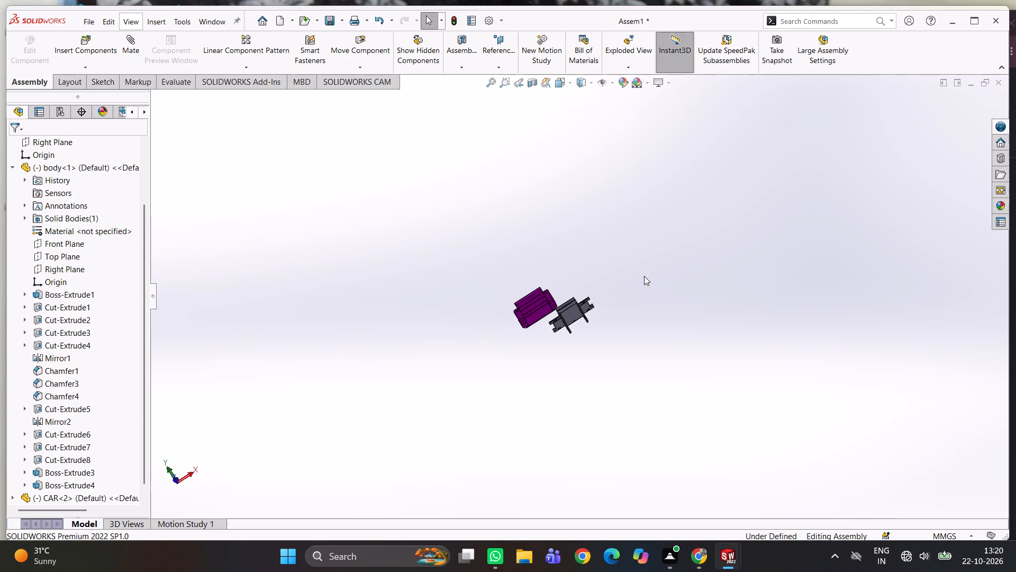
{"action": "middle_click_drag", "start_coordinate": [636, 277], "coordinate": [582, 356]}
{"action": "scroll", "coordinate": [582, 356], "scroll_direction": "down", "scroll_amount": 1}
{"action": "scroll", "coordinate": [573, 277], "scroll_direction": "down", "scroll_amount": 3}
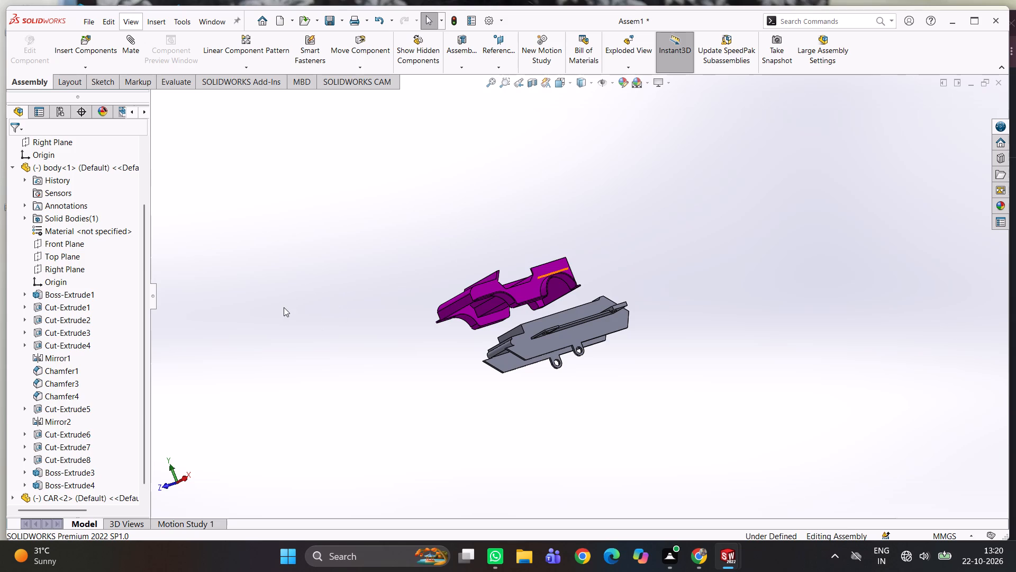
{"action": "scroll", "coordinate": [480, 312], "scroll_direction": "down", "scroll_amount": 2}
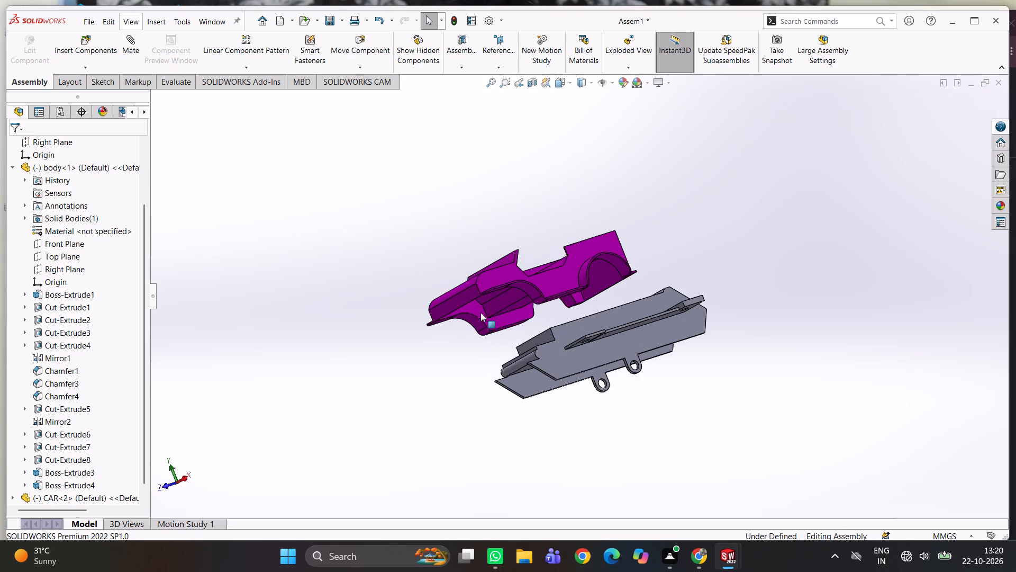
{"action": "middle_click_drag", "start_coordinate": [506, 348], "coordinate": [474, 329]}
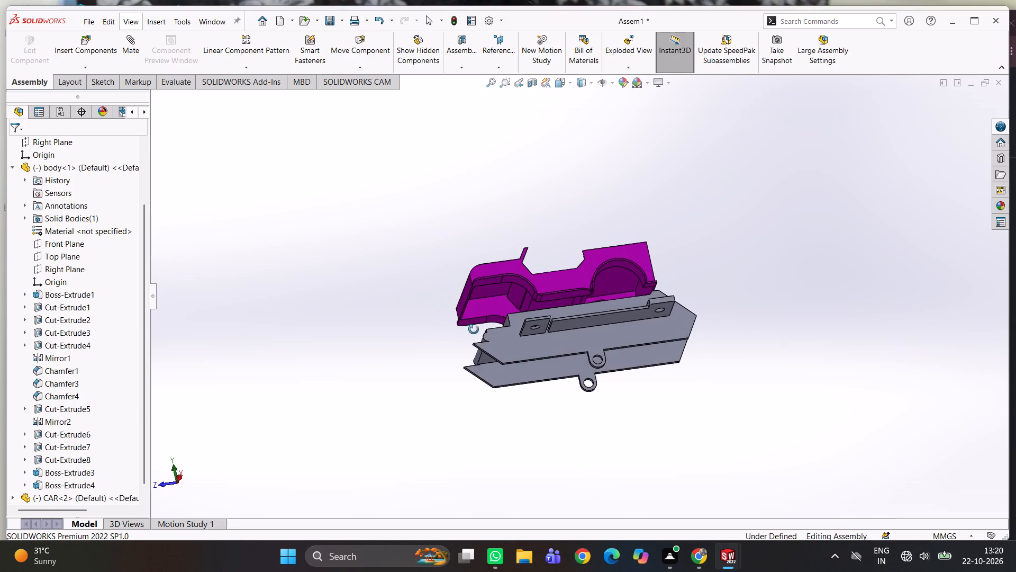
{"action": "middle_click_drag", "start_coordinate": [474, 329], "coordinate": [472, 330]}
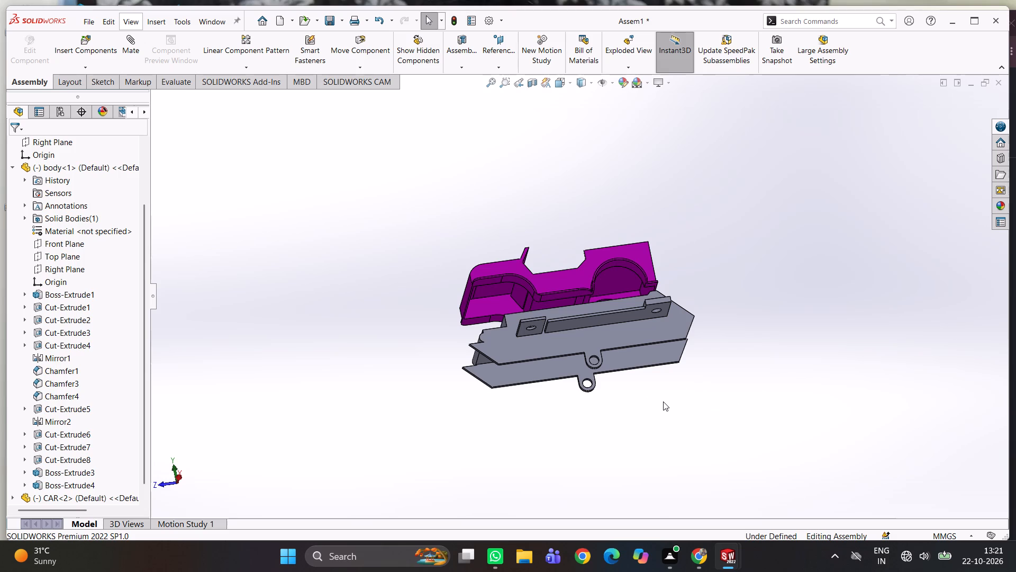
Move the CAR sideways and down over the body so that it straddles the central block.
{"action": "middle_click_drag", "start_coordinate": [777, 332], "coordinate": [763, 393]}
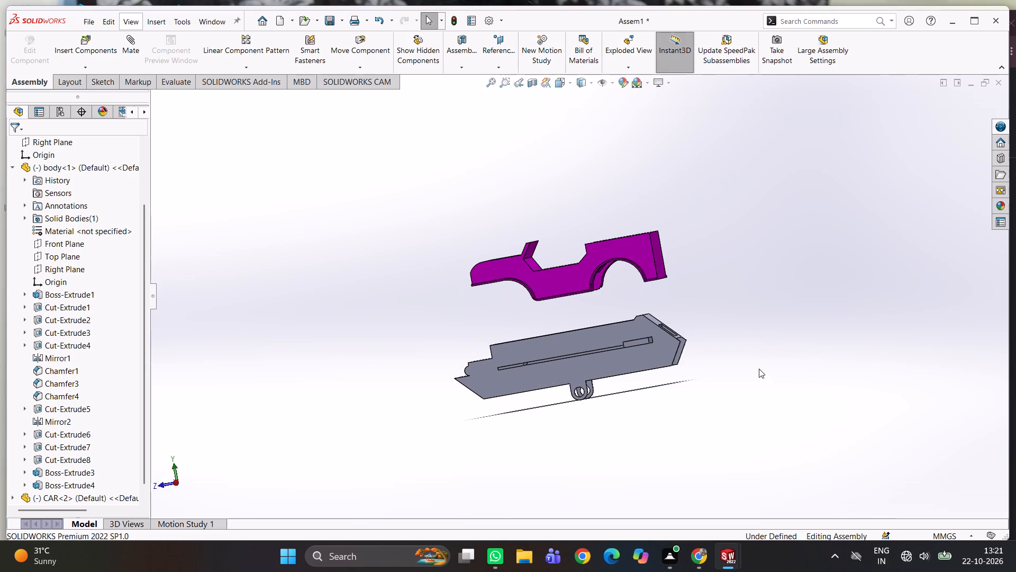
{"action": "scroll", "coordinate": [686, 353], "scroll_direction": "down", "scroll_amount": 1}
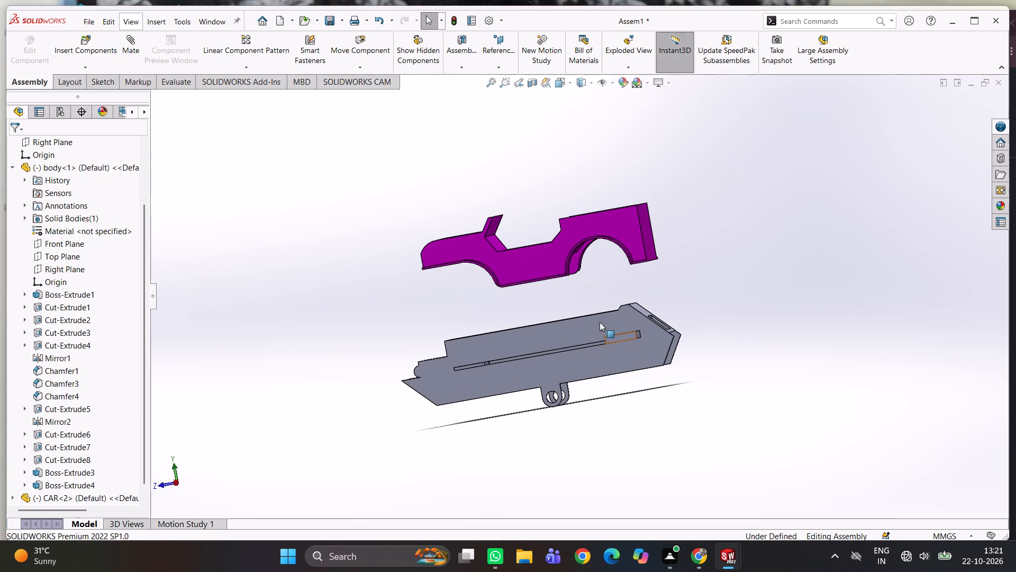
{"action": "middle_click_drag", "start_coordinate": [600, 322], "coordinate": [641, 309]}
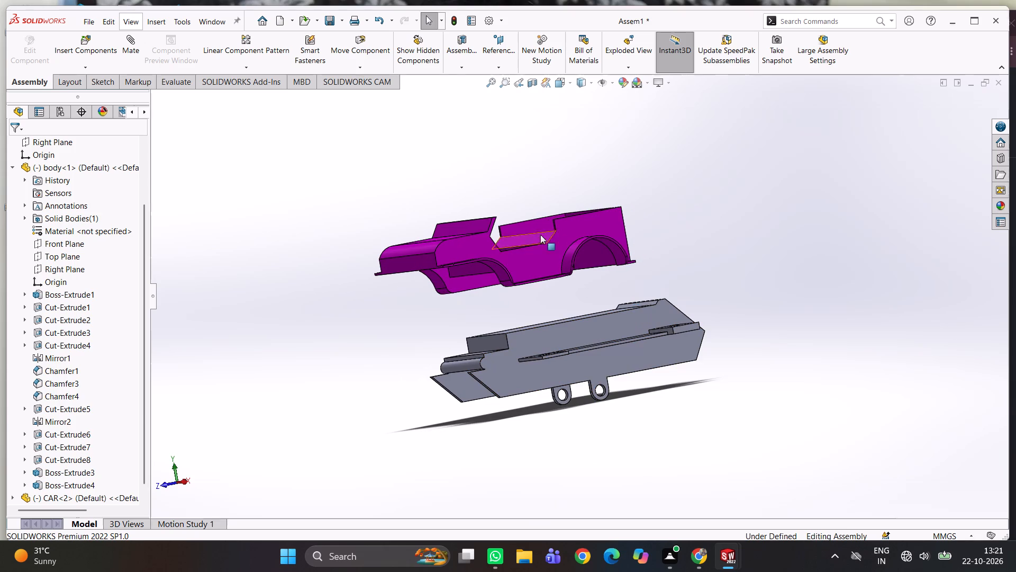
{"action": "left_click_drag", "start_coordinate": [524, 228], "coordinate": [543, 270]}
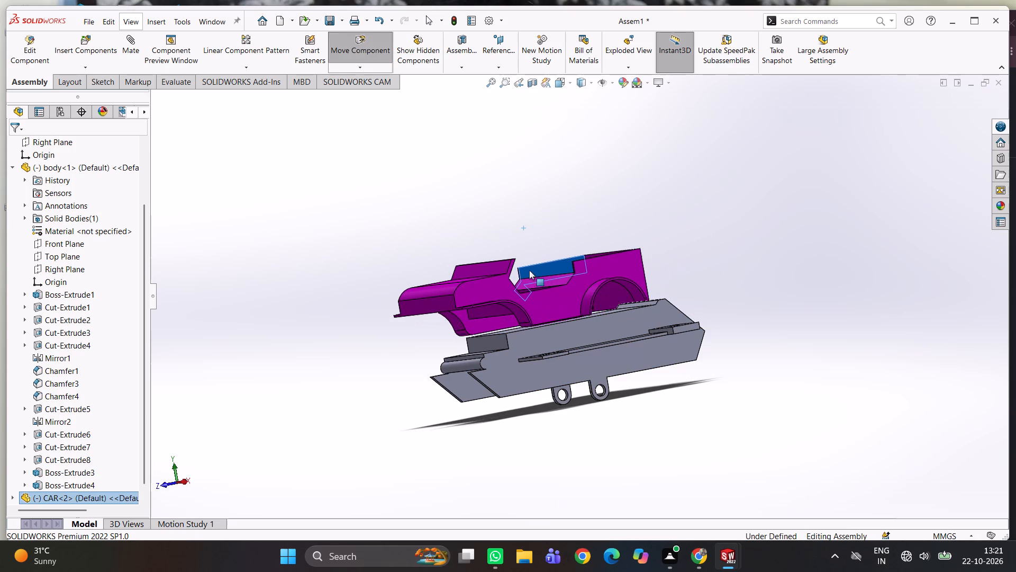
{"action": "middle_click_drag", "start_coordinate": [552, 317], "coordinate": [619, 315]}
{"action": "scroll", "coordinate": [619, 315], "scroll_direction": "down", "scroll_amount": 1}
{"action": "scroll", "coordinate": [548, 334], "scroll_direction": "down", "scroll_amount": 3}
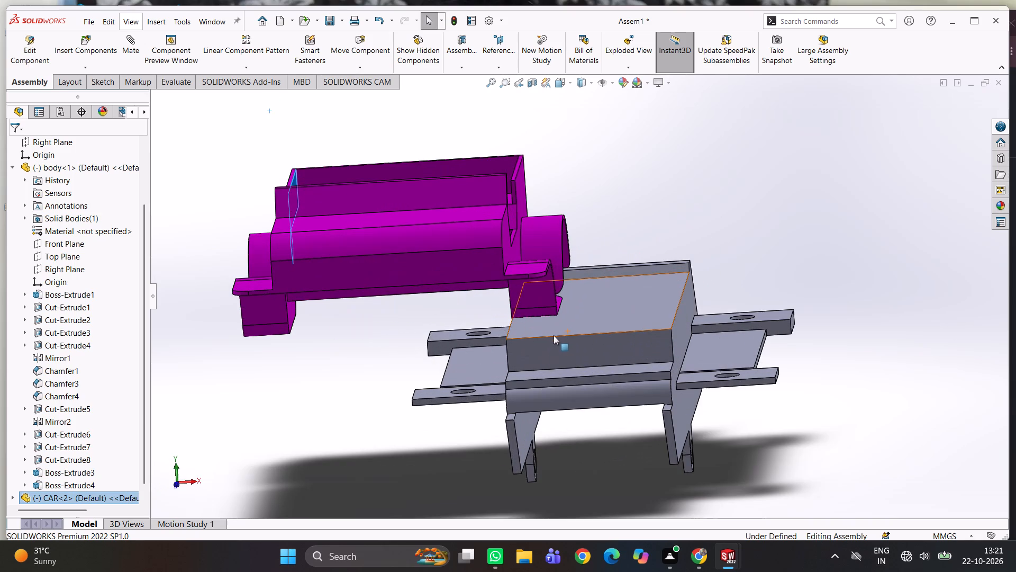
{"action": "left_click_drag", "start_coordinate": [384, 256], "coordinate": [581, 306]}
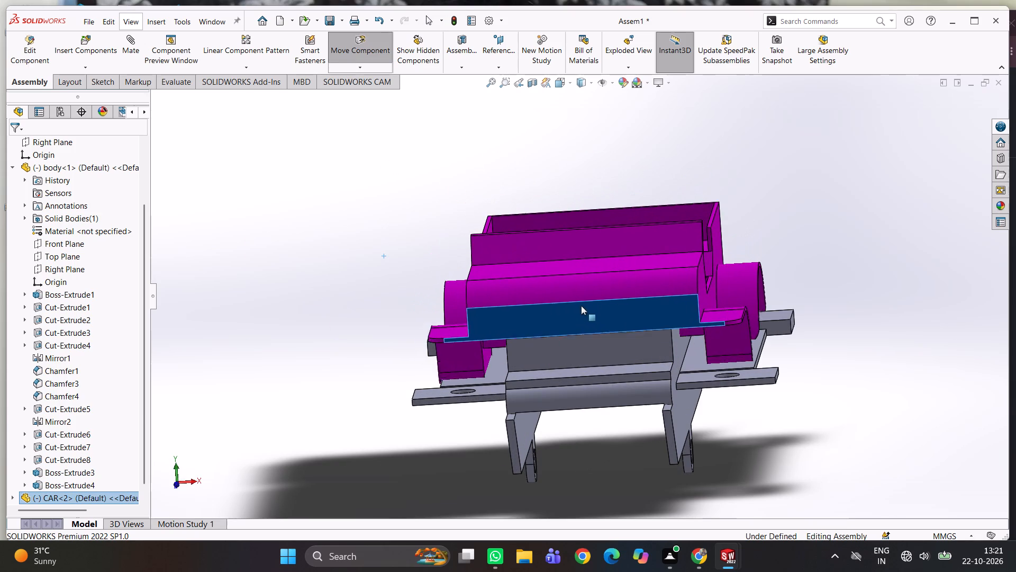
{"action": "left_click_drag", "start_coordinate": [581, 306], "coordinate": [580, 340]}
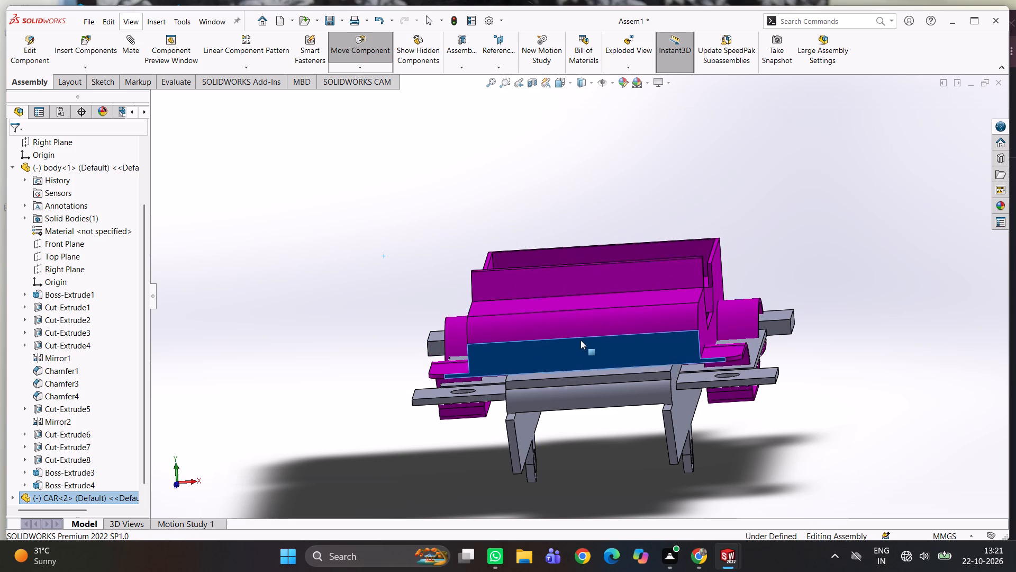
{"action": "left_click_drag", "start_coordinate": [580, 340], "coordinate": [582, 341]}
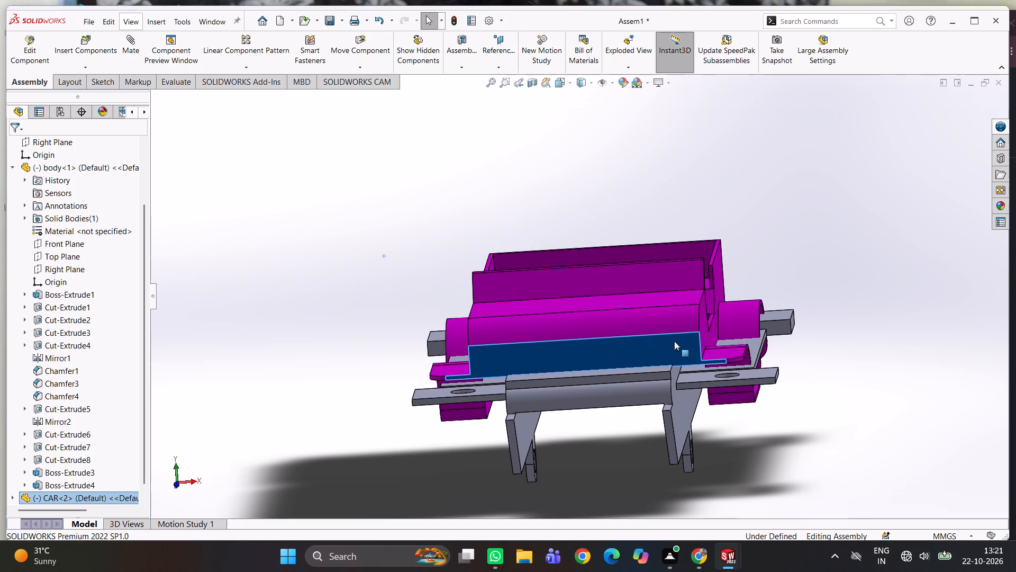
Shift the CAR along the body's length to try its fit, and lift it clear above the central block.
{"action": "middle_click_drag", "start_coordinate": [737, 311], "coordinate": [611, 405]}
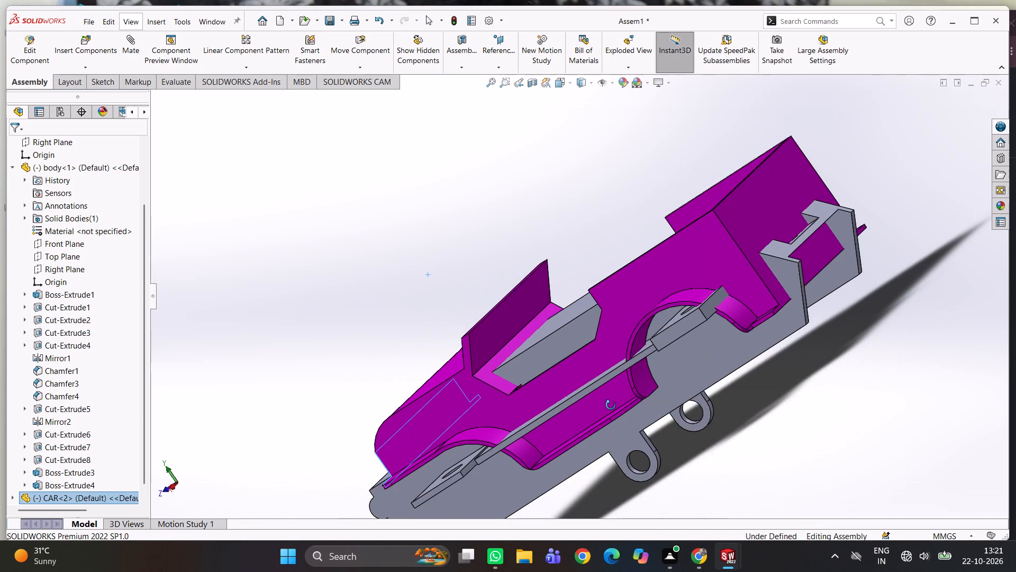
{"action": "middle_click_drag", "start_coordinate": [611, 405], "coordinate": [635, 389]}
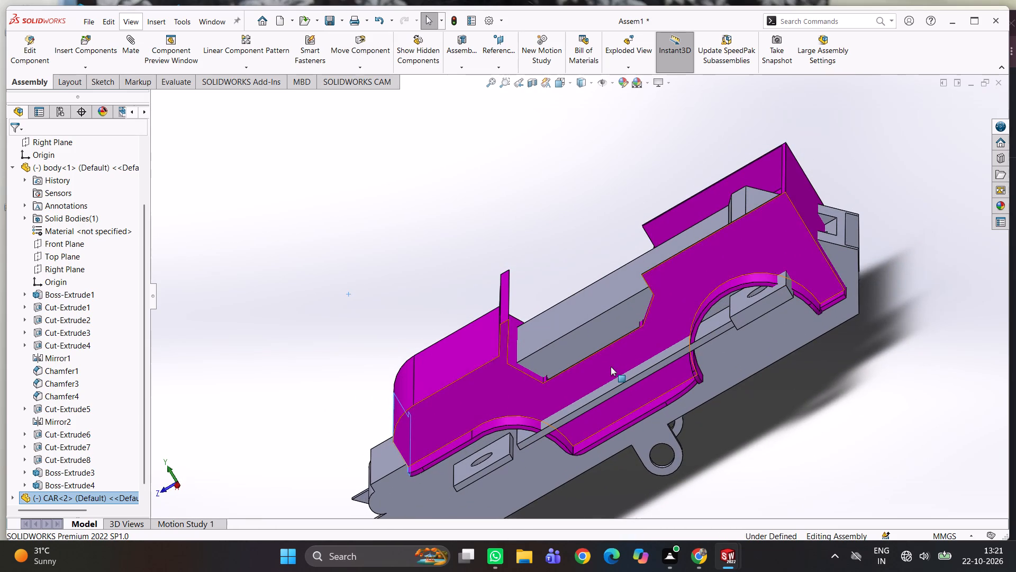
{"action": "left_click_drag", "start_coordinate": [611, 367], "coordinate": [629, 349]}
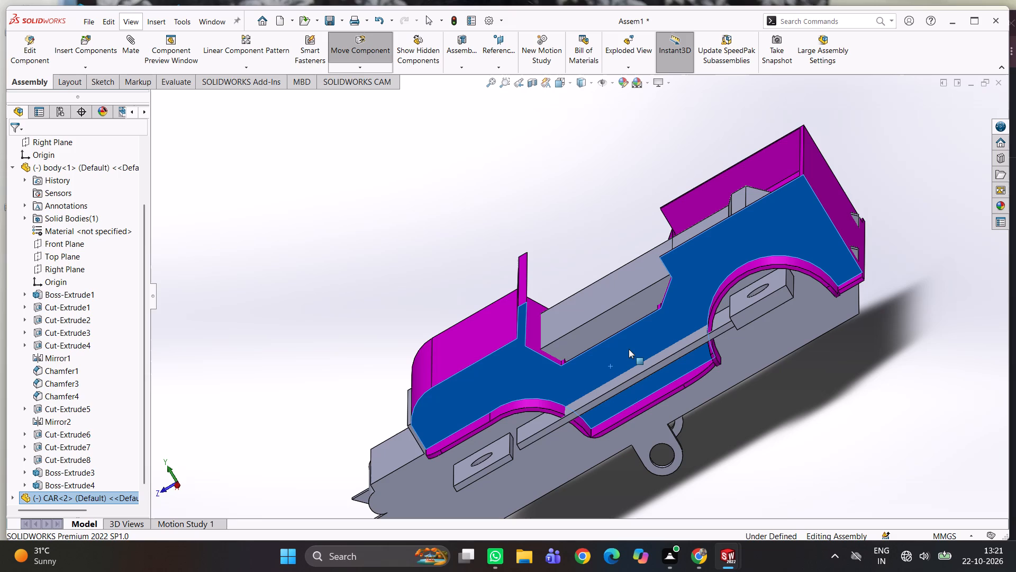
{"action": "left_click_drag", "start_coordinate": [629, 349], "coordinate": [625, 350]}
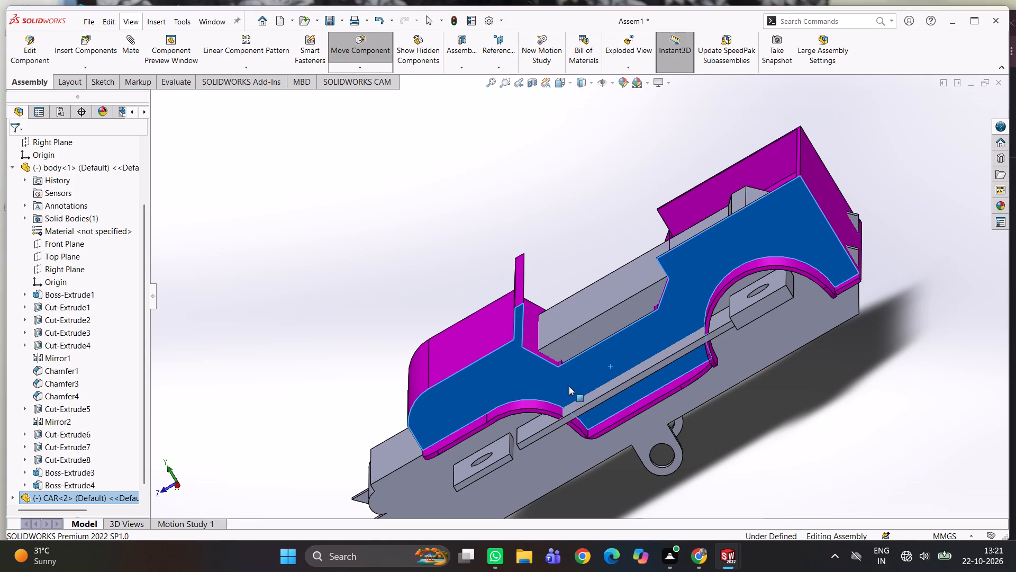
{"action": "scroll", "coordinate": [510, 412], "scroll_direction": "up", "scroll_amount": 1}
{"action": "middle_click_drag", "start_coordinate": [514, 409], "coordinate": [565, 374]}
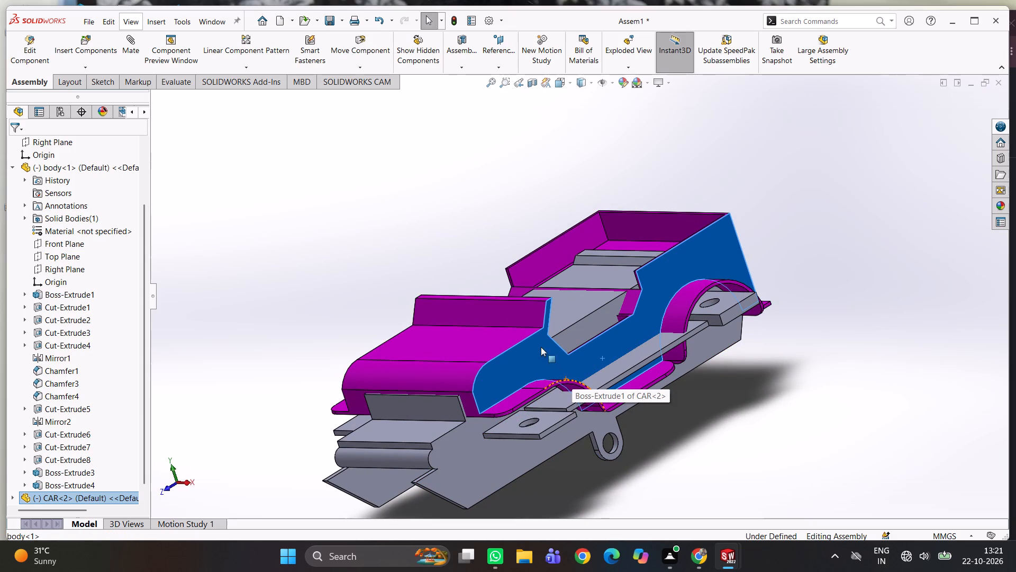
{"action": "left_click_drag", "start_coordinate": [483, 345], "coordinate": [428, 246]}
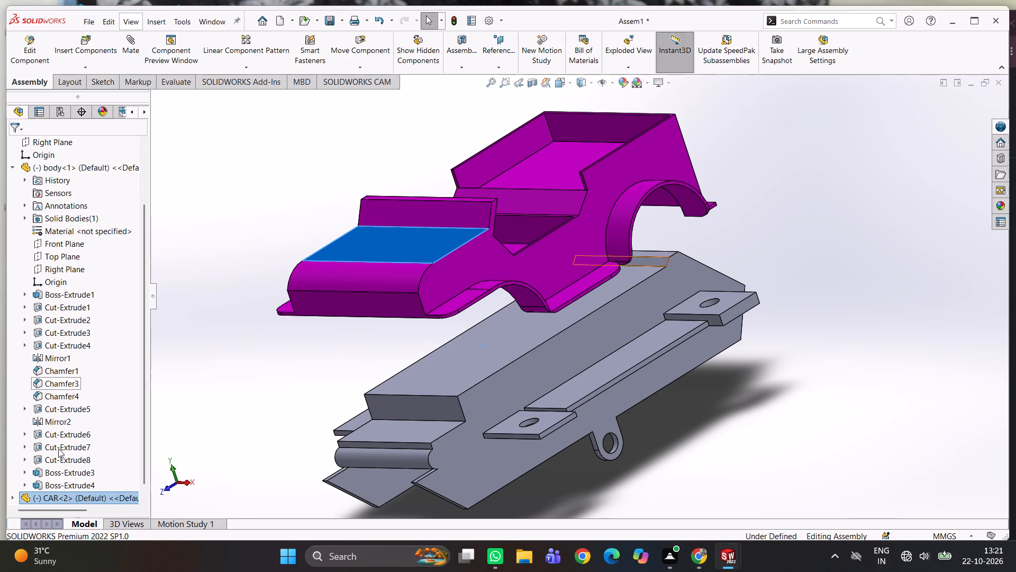
Delete the CAR component from the assembly.
{"action": "right_click", "coordinate": [111, 494]}
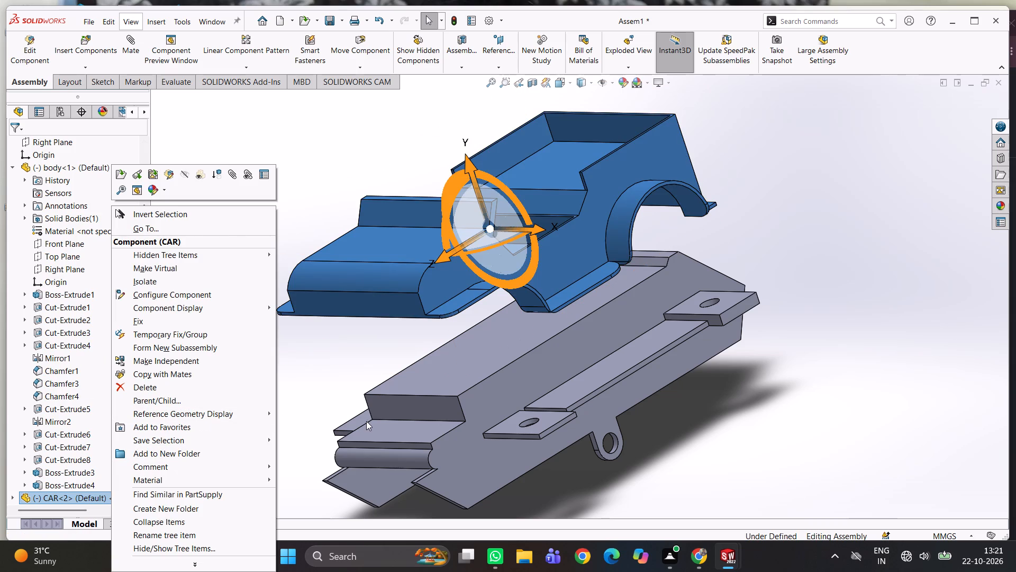
{"action": "left_click", "coordinate": [165, 383]}
{"action": "left_click", "coordinate": [293, 379]}
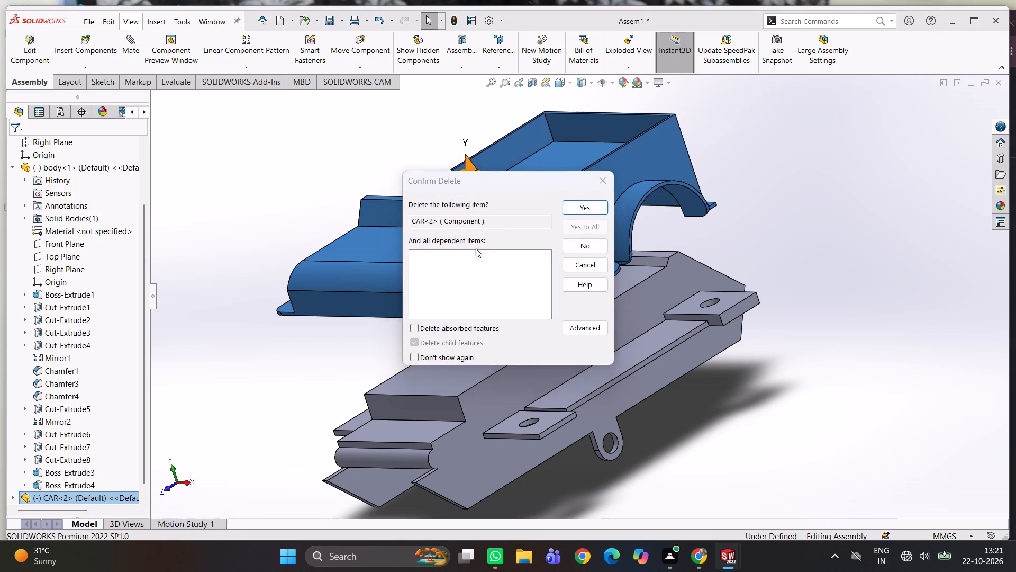
{"action": "left_click", "coordinate": [569, 207]}
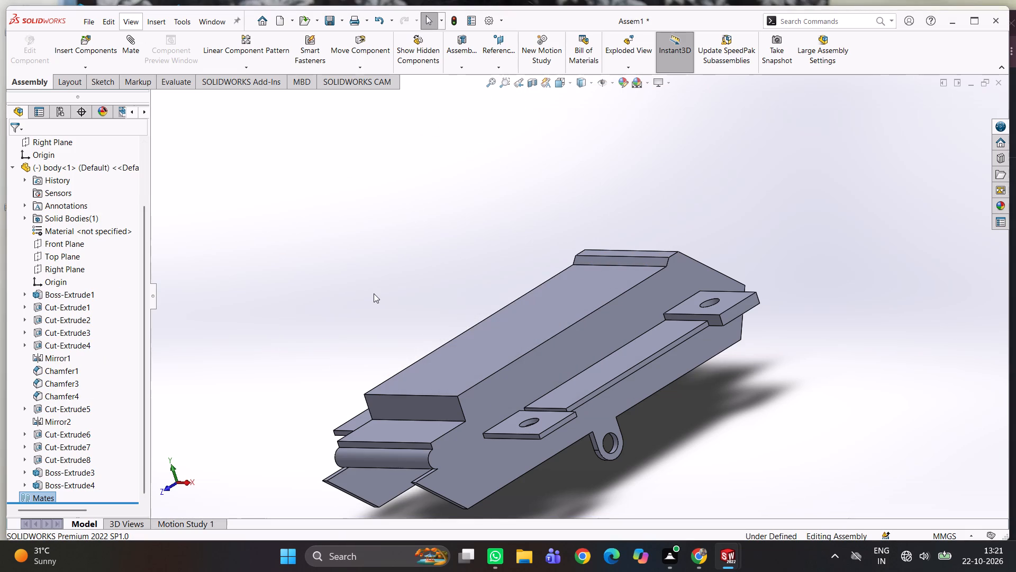
Create a new part document and start a sketch on its Front Plane.
{"action": "key", "text": "ctrl+n"}
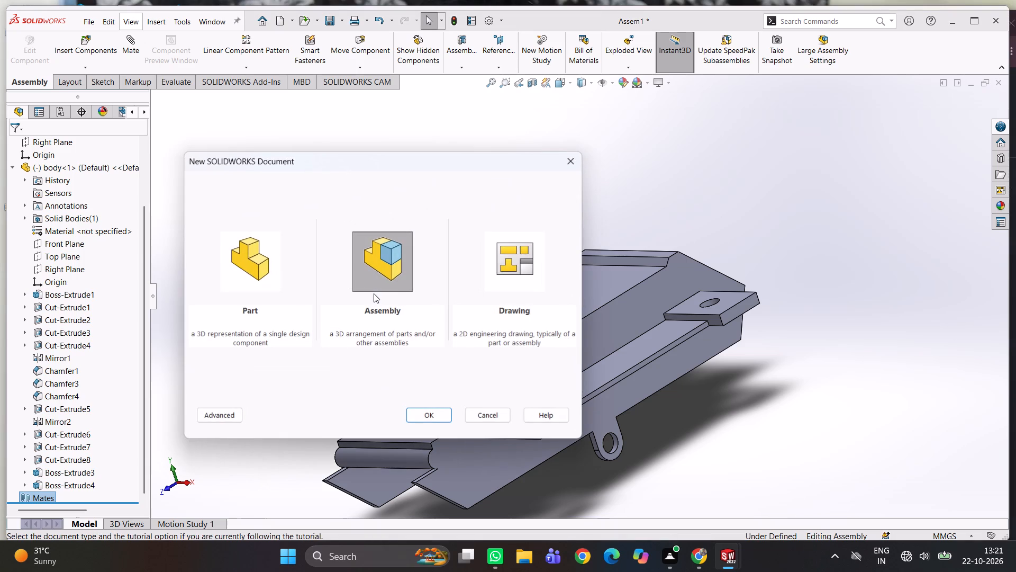
{"action": "left_click", "coordinate": [260, 255]}
{"action": "left_click", "coordinate": [439, 411]}
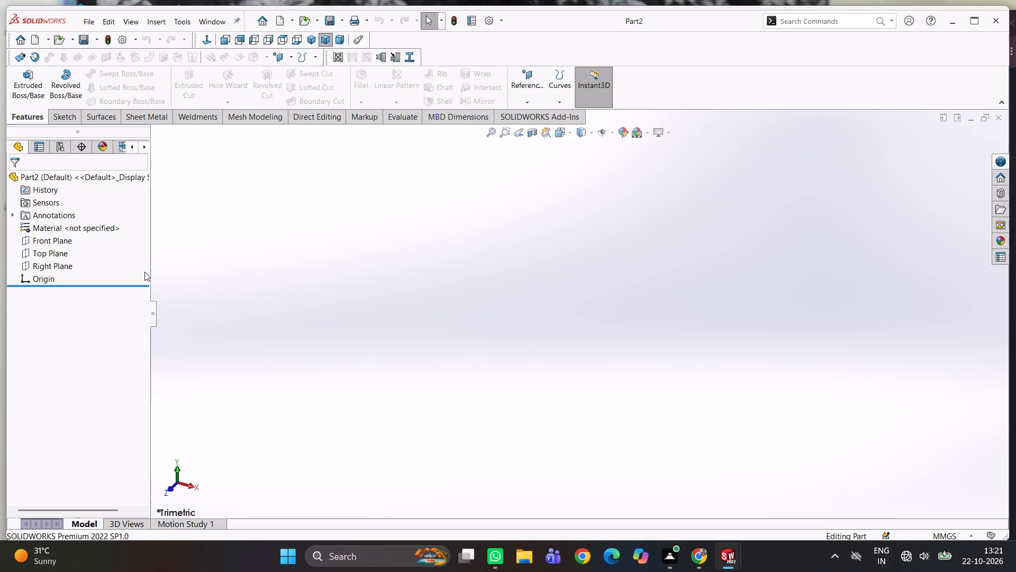
{"action": "left_click", "coordinate": [62, 242]}
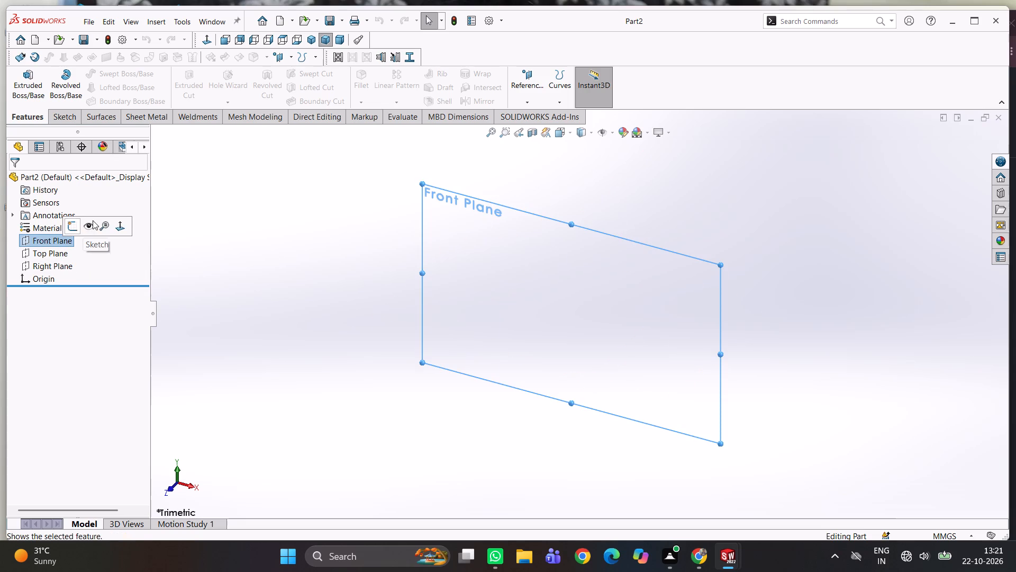
{"action": "left_click", "coordinate": [69, 219]}
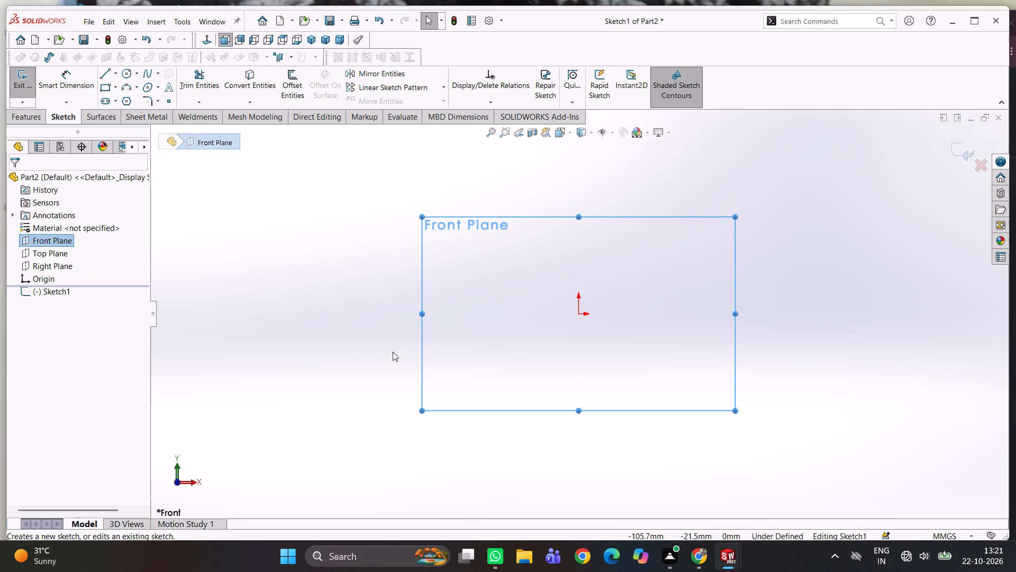
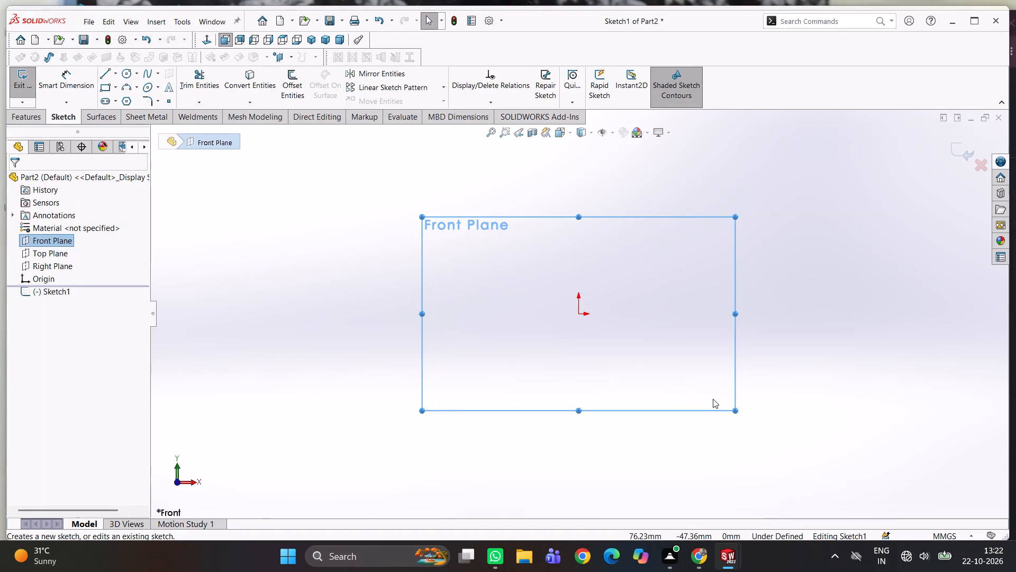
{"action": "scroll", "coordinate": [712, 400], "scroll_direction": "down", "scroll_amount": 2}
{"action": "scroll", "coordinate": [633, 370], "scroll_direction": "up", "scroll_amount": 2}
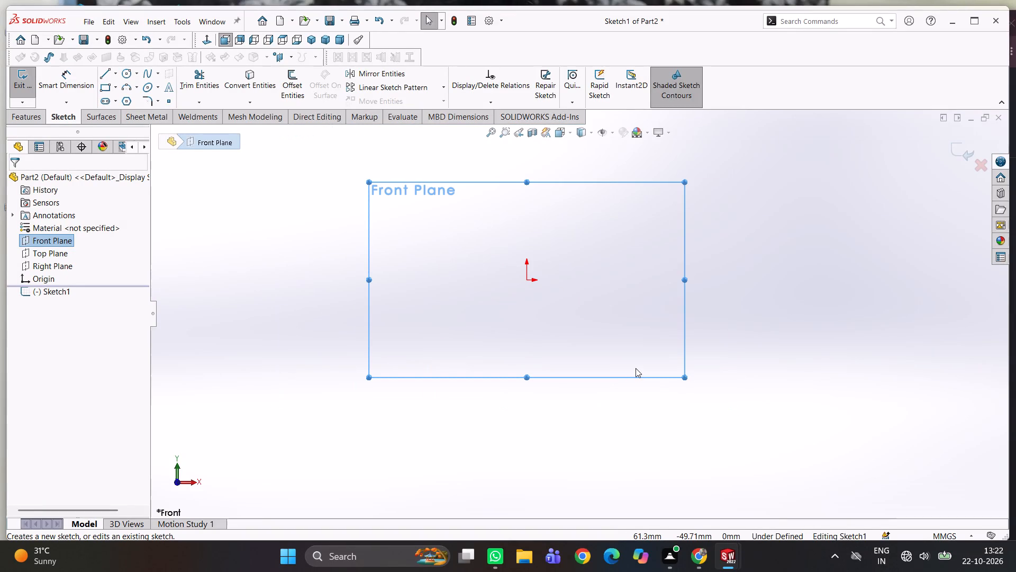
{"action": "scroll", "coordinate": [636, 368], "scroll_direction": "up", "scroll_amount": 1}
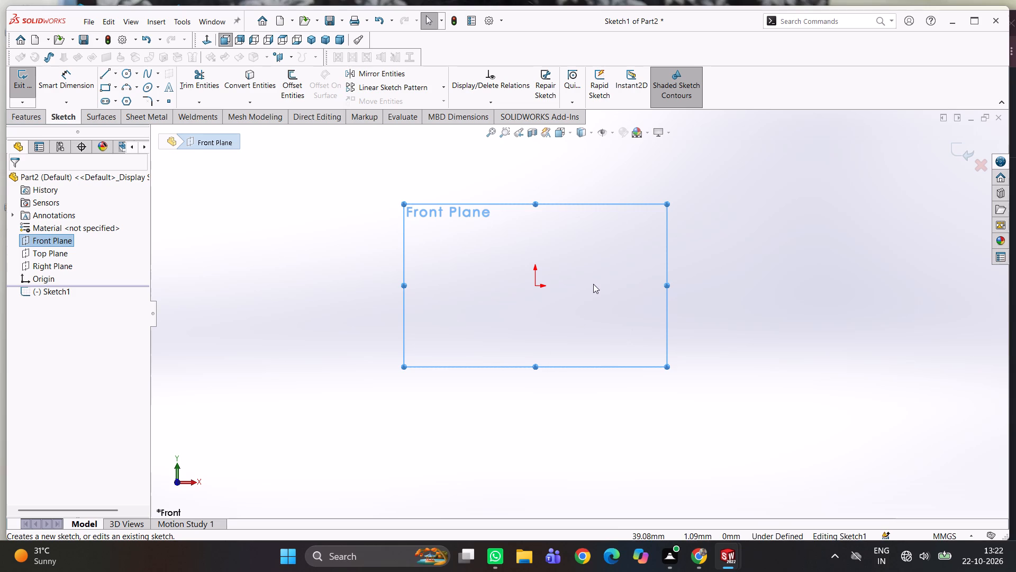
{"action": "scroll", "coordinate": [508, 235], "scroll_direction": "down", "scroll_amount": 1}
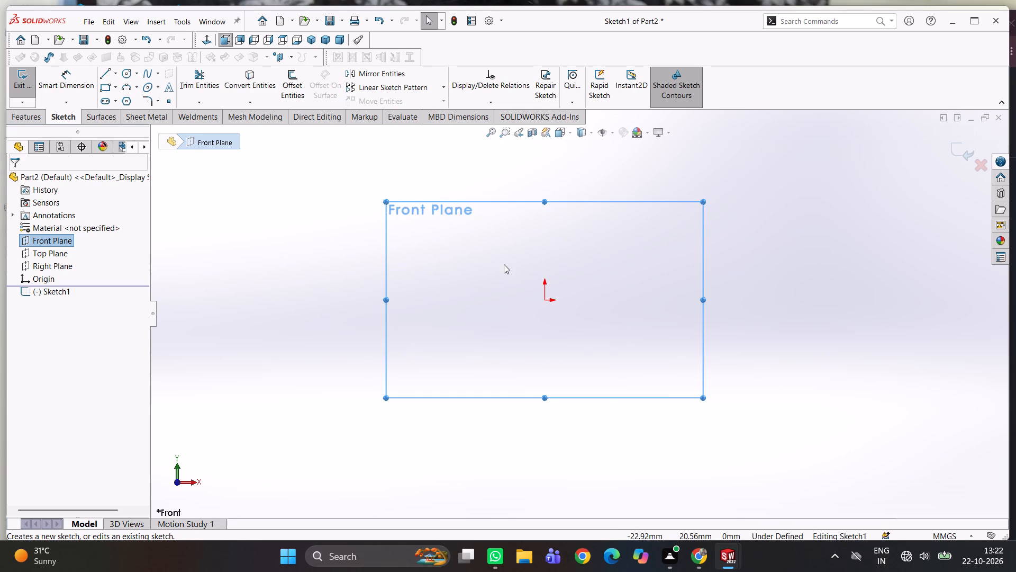
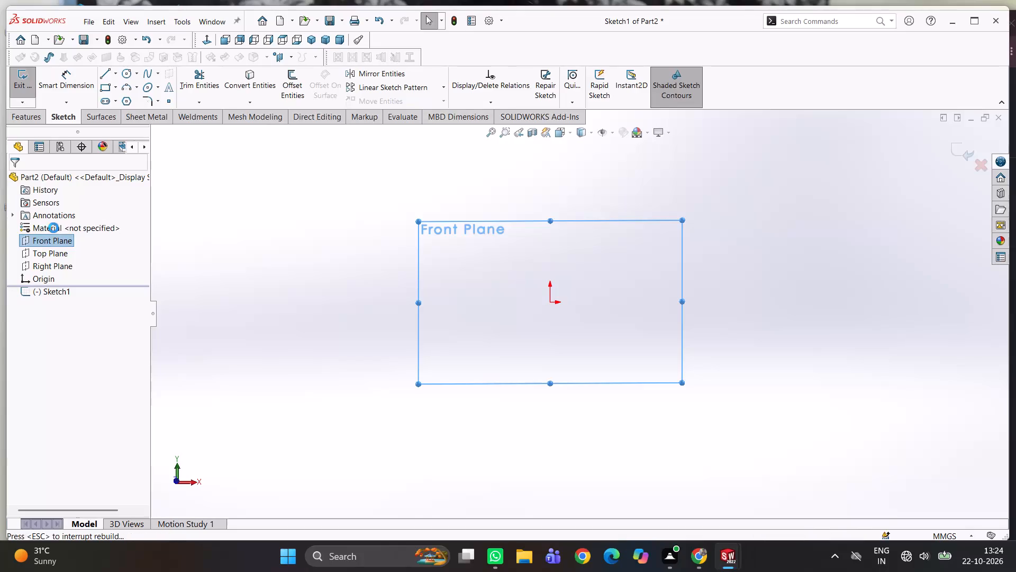
Start a new sketch on the Front Plane and draw a corner rectangle from the origin, about 137 mm wide and 46 mm high.
{"action": "left_click", "coordinate": [62, 243]}
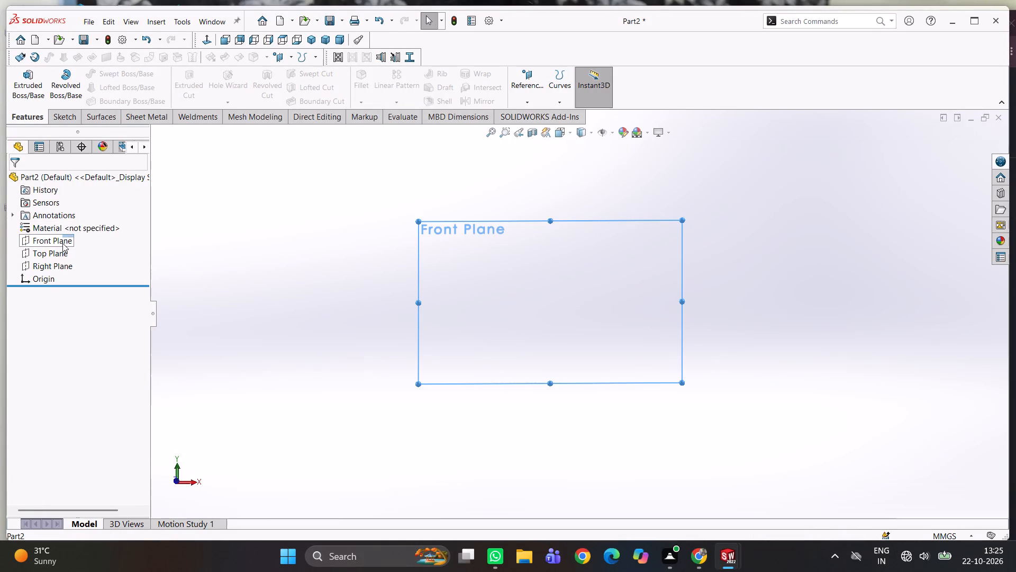
{"action": "left_click", "coordinate": [71, 224]}
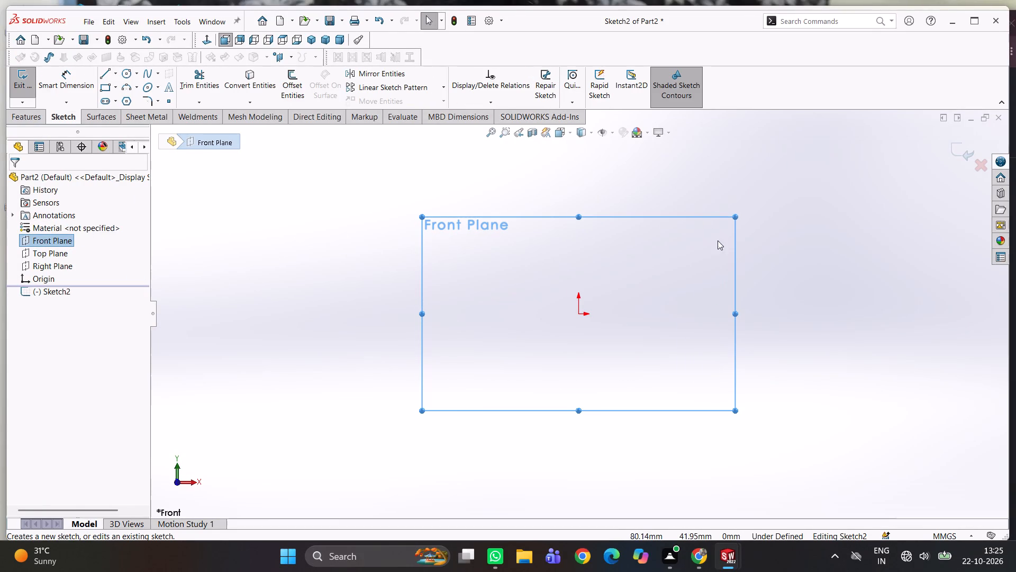
{"action": "scroll", "coordinate": [717, 241], "scroll_direction": "up", "scroll_amount": 1}
{"action": "scroll", "coordinate": [722, 248], "scroll_direction": "down", "scroll_amount": 1}
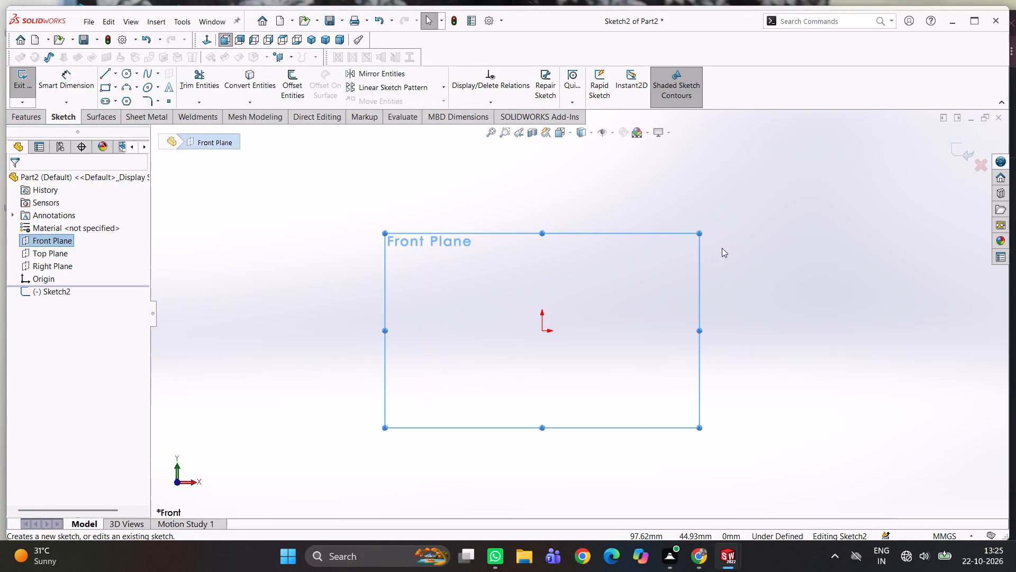
{"action": "scroll", "coordinate": [585, 318], "scroll_direction": "down", "scroll_amount": 1}
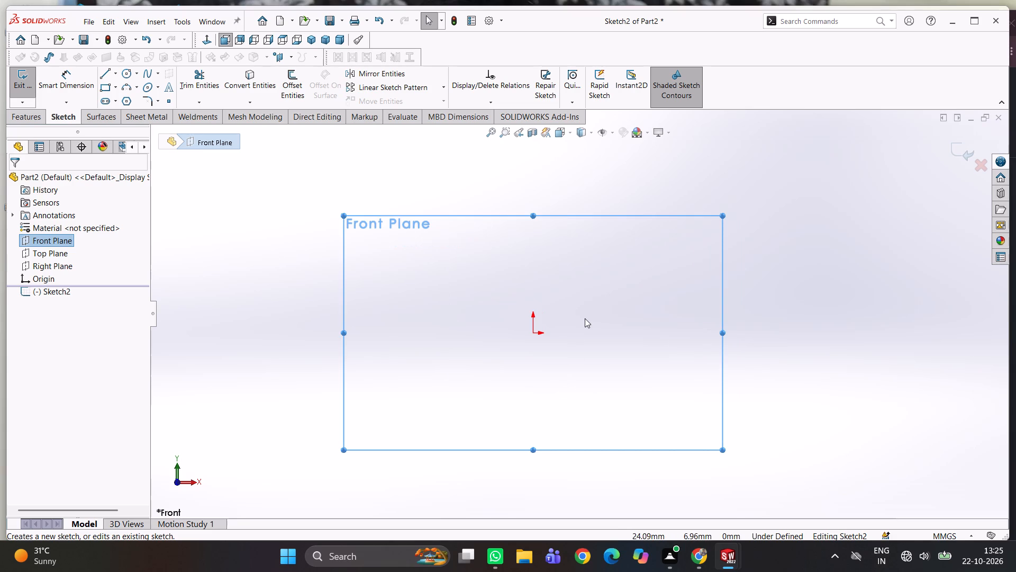
{"action": "left_click", "coordinate": [211, 248]}
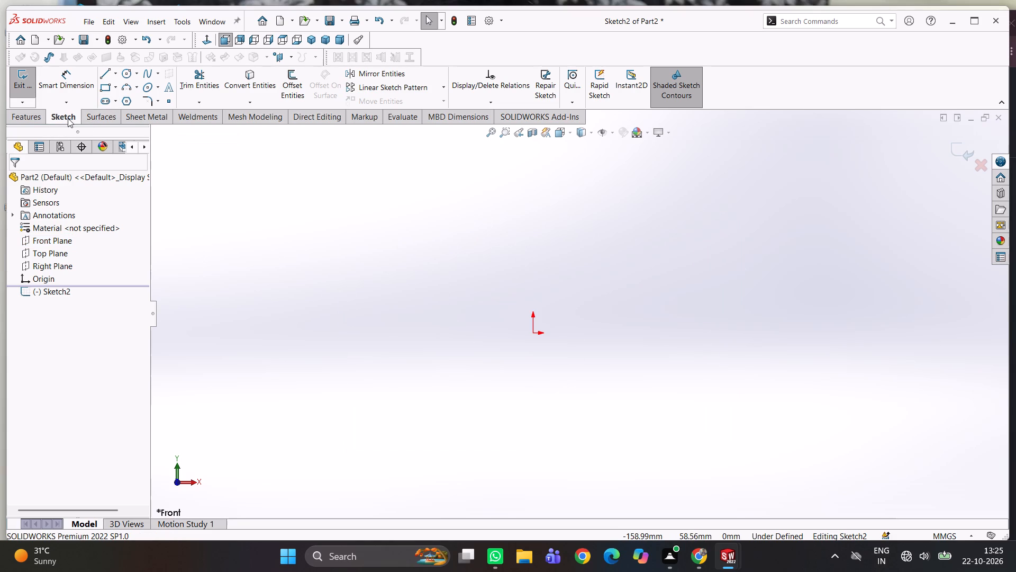
{"action": "left_click", "coordinate": [108, 83]}
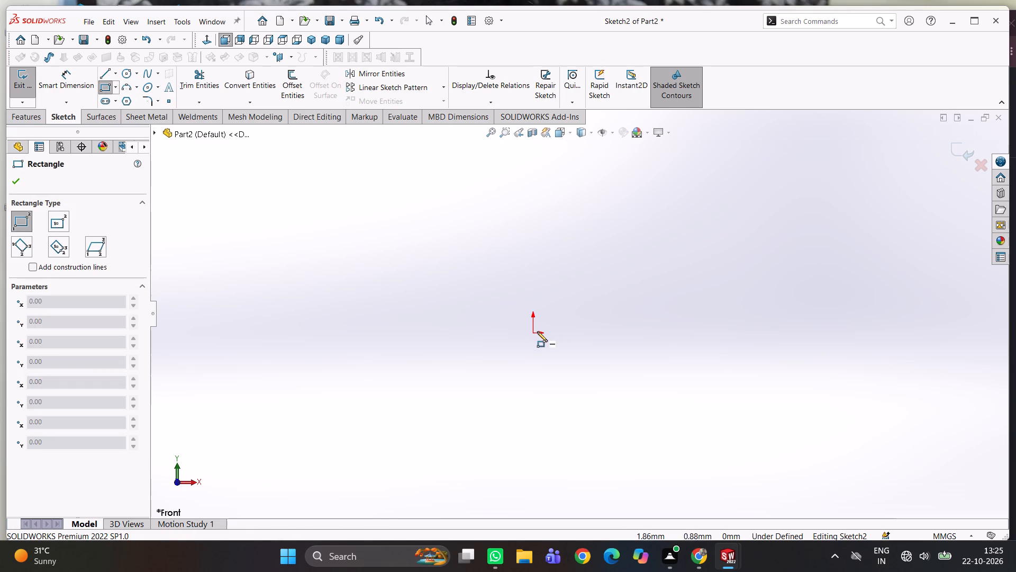
{"action": "left_click", "coordinate": [532, 331]}
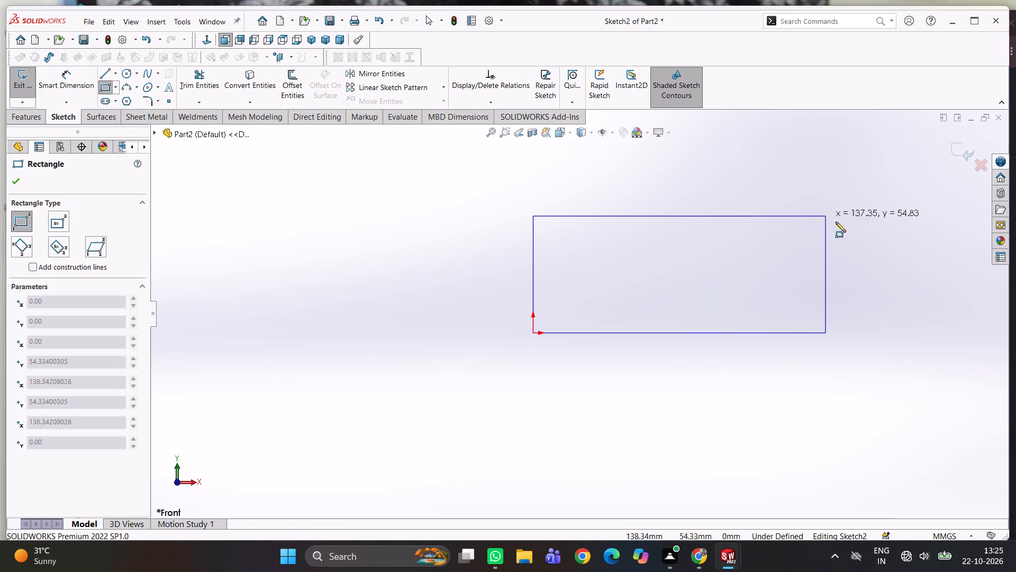
{"action": "left_click", "coordinate": [824, 229]}
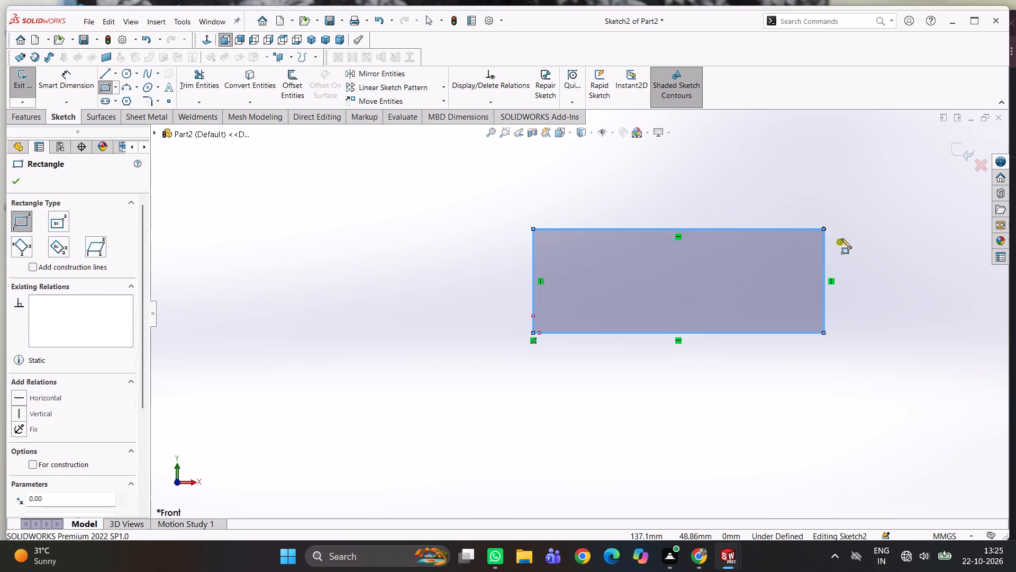
{"action": "right_click", "coordinate": [863, 314]}
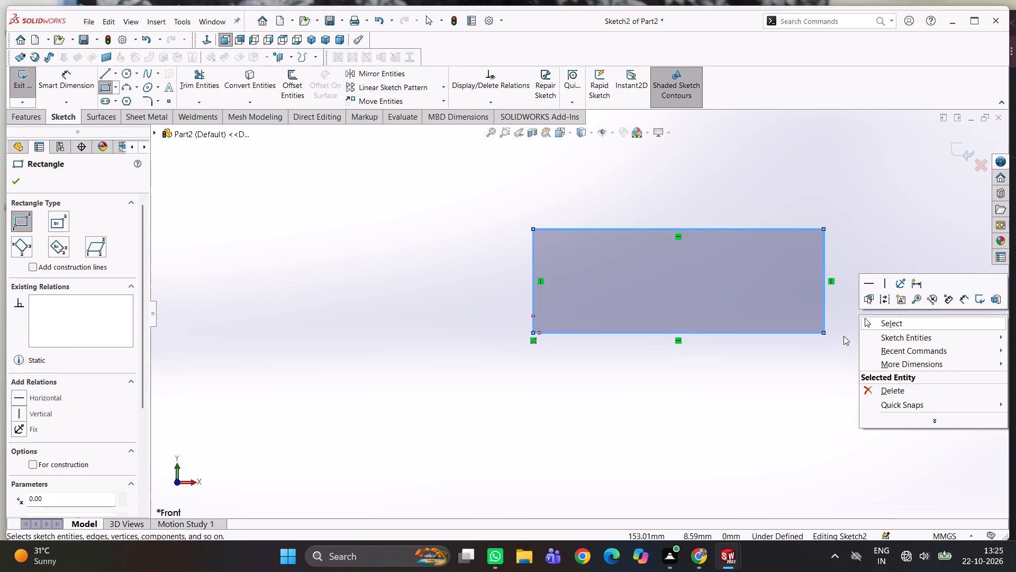
{"action": "left_click", "coordinate": [810, 356]}
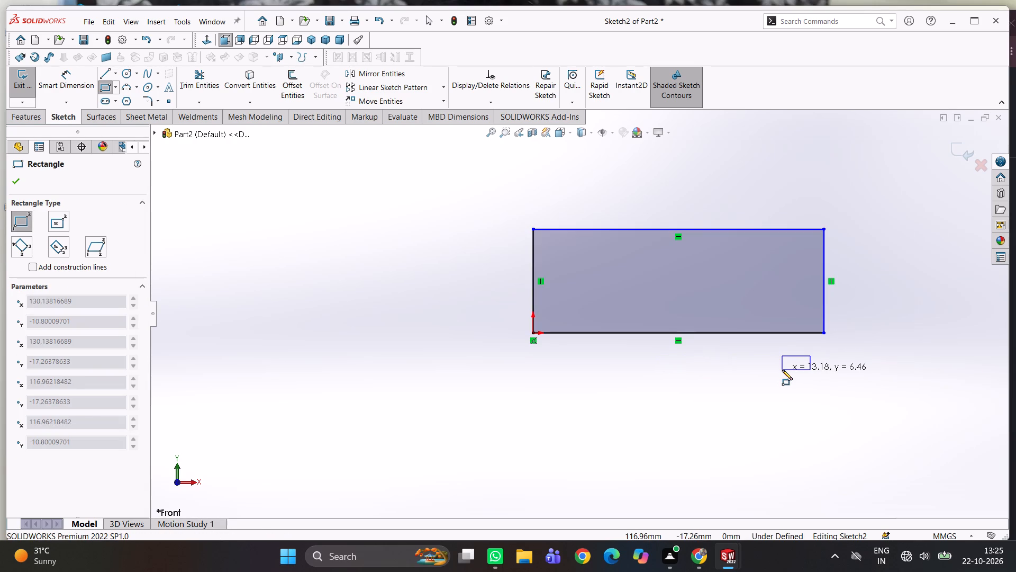
{"action": "key", "text": "Escape"}
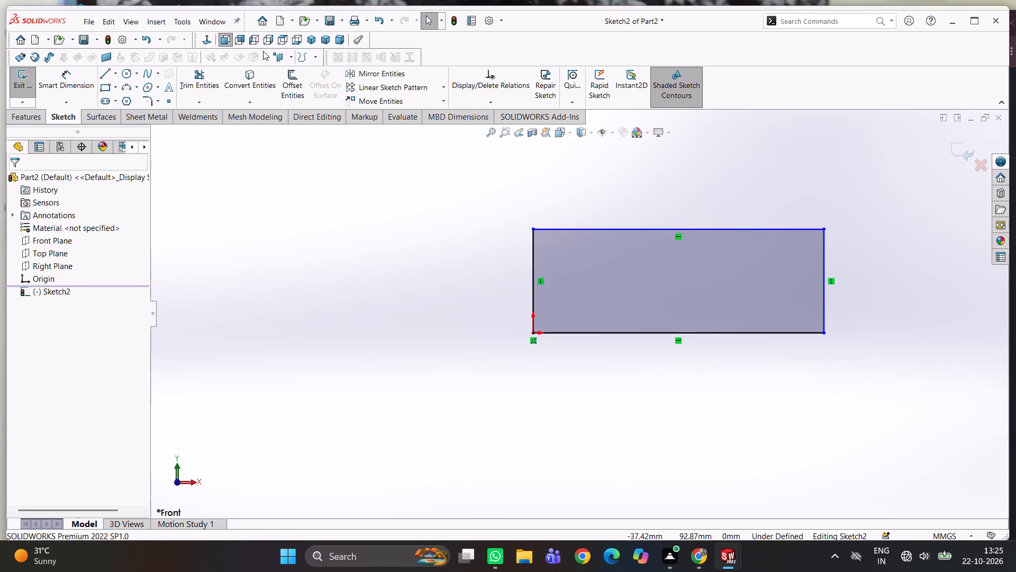
Dimension the rectangle's top edge and set its length to 130 mm.
{"action": "left_click", "coordinate": [38, 120]}
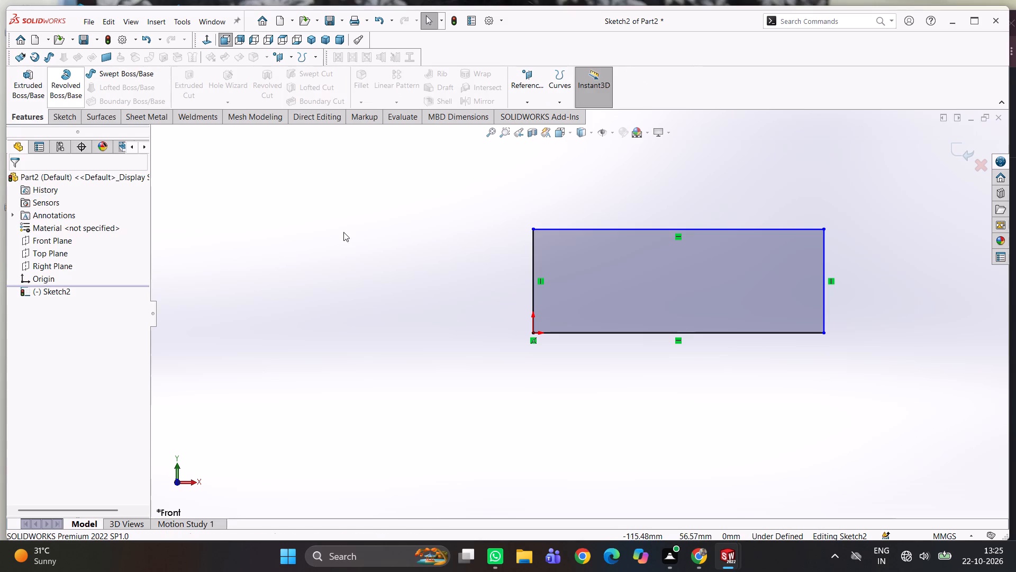
{"action": "right_click_drag", "start_coordinate": [505, 311], "coordinate": [460, 148]}
{"action": "left_click", "coordinate": [641, 230]}
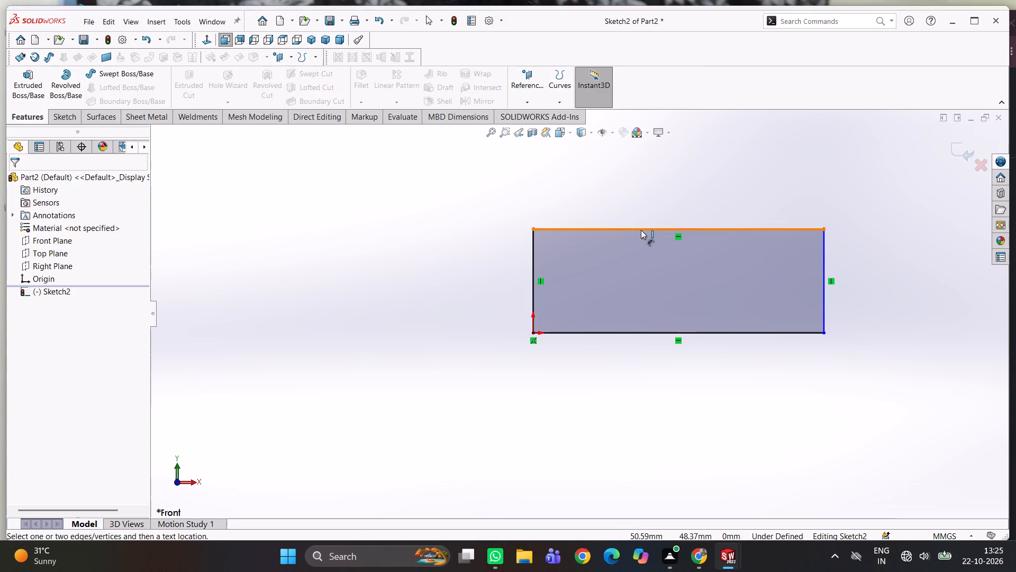
{"action": "left_click", "coordinate": [641, 200]}
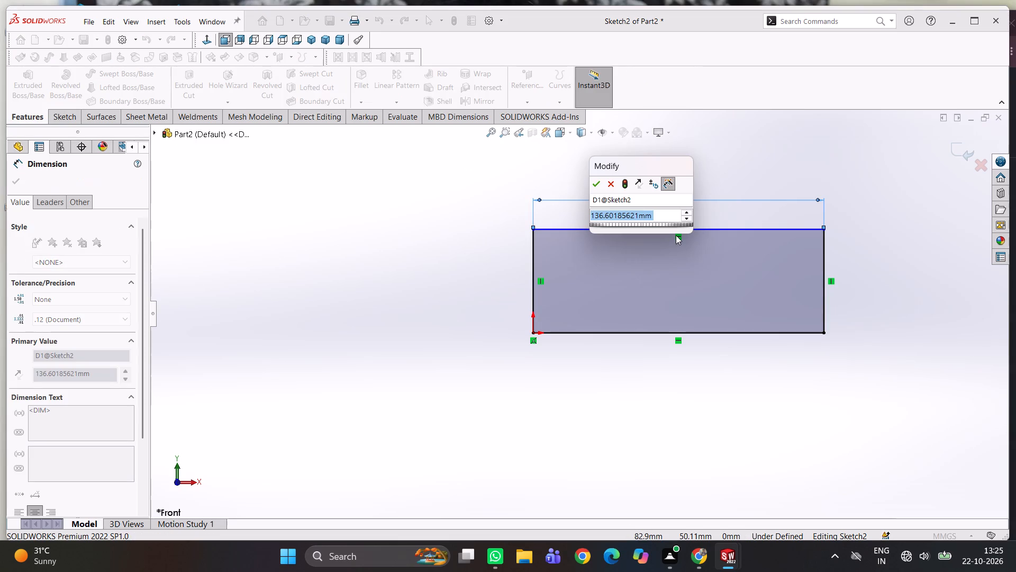
{"action": "type", "text": "123"}
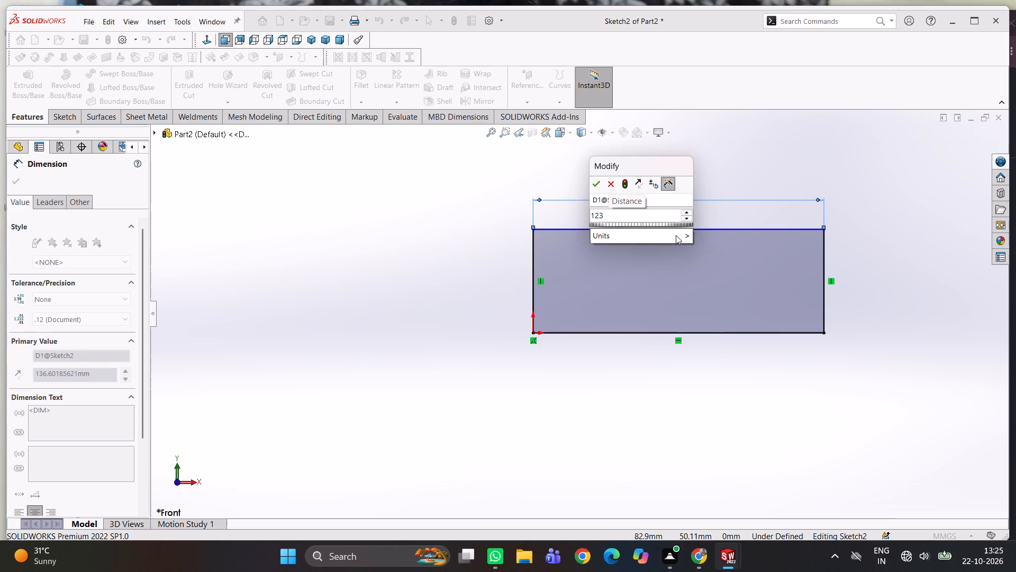
{"action": "key", "text": "BackSpace"}
{"action": "key", "text": "BackSpace"}
{"action": "type", "text": "30"}
{"action": "key", "text": "Return"}
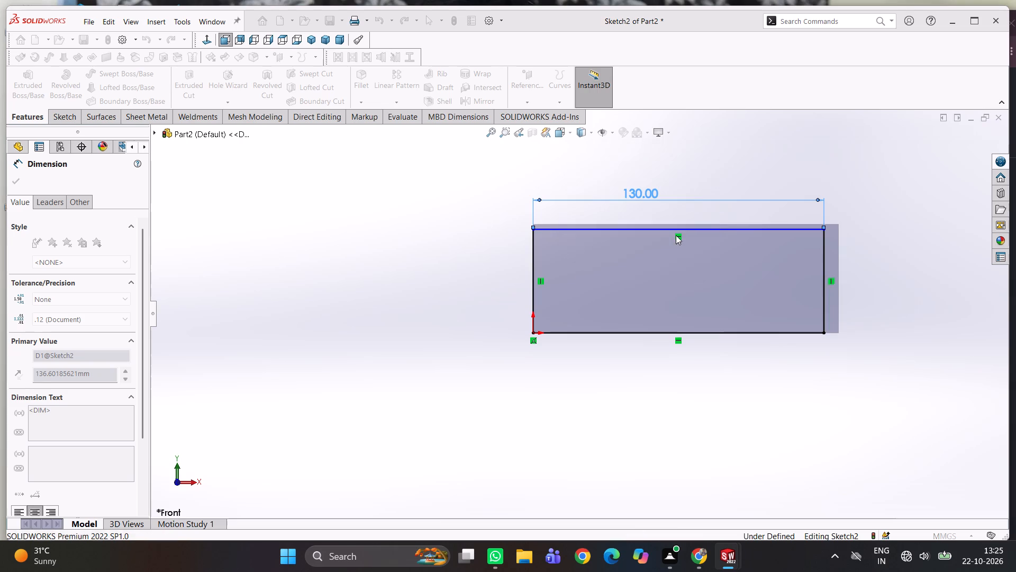
Dimension the rectangle's right vertical edge and set its height to 50 mm.
{"action": "left_click", "coordinate": [819, 264]}
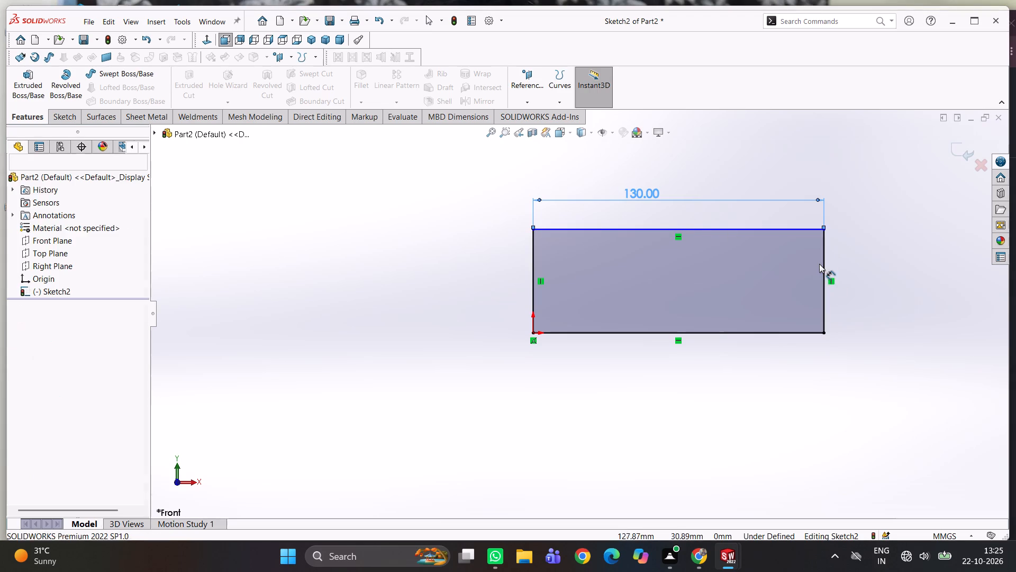
{"action": "left_click", "coordinate": [825, 261]}
{"action": "left_click", "coordinate": [862, 279]}
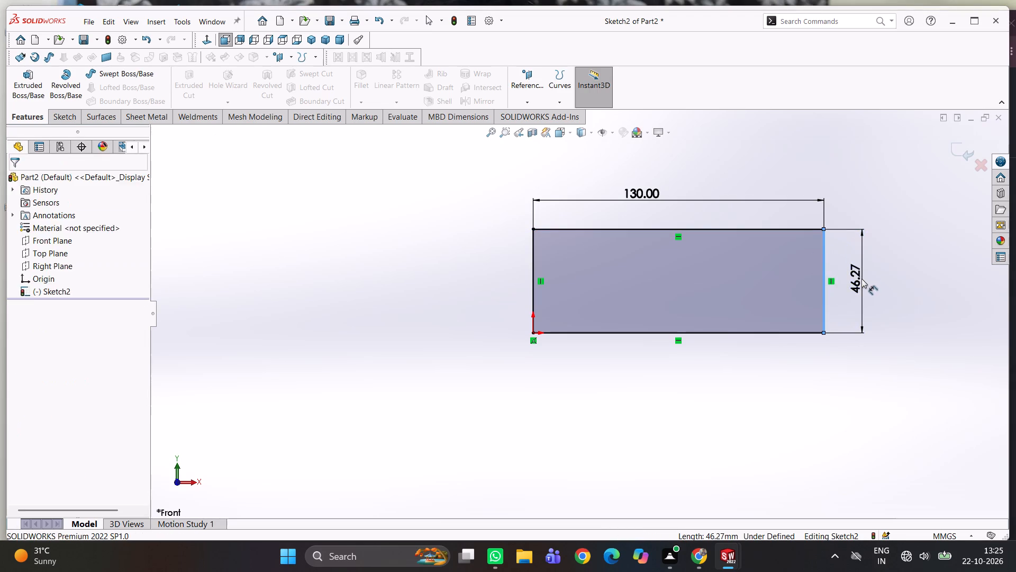
{"action": "type", "text": "50"}
{"action": "key", "text": "Return"}
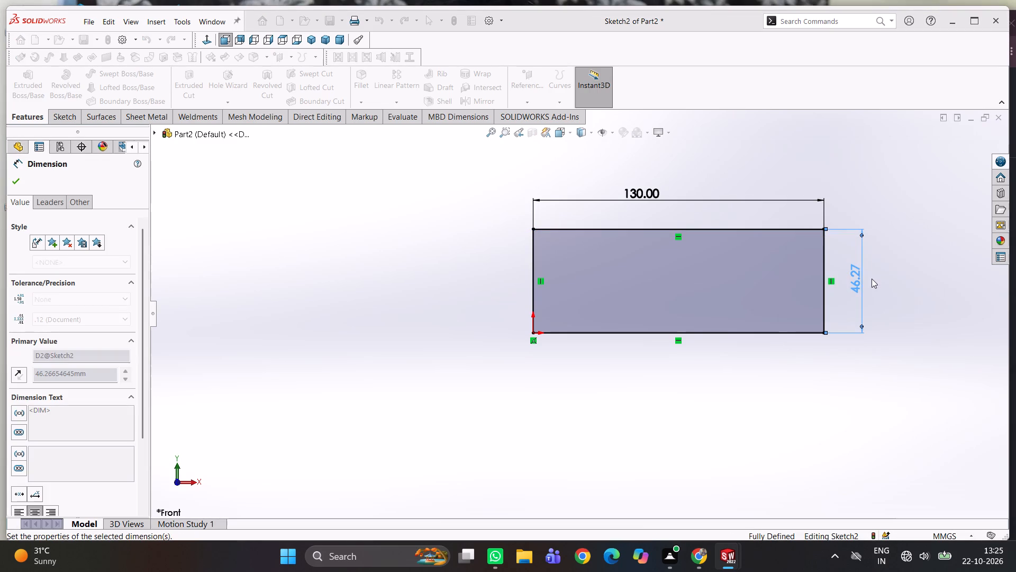
{"action": "left_click", "coordinate": [846, 213]}
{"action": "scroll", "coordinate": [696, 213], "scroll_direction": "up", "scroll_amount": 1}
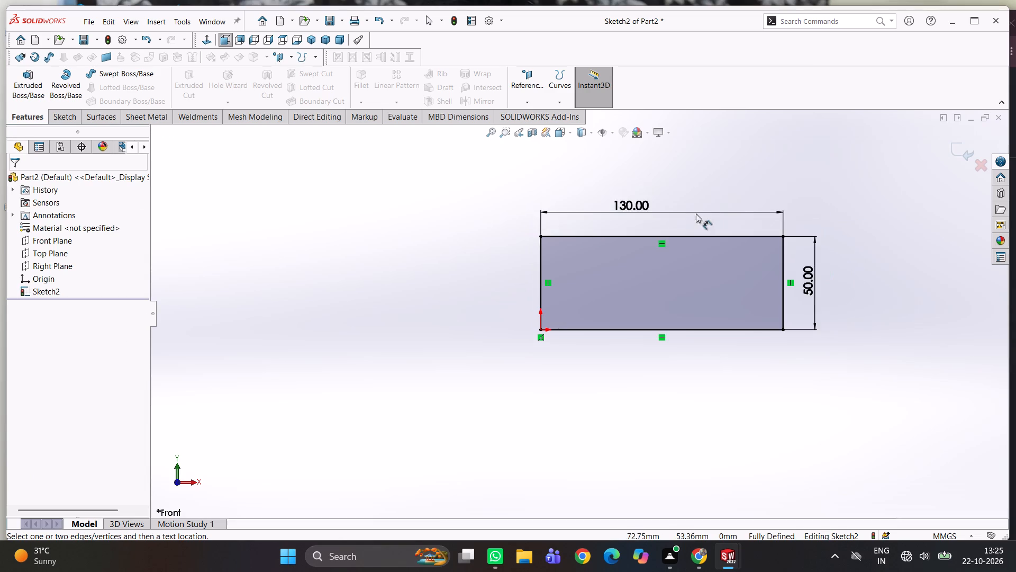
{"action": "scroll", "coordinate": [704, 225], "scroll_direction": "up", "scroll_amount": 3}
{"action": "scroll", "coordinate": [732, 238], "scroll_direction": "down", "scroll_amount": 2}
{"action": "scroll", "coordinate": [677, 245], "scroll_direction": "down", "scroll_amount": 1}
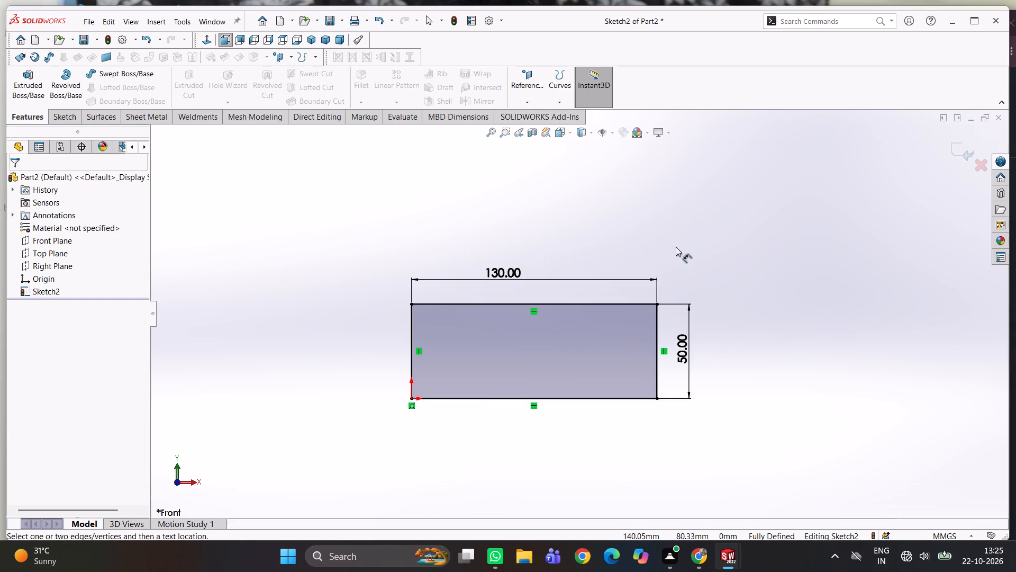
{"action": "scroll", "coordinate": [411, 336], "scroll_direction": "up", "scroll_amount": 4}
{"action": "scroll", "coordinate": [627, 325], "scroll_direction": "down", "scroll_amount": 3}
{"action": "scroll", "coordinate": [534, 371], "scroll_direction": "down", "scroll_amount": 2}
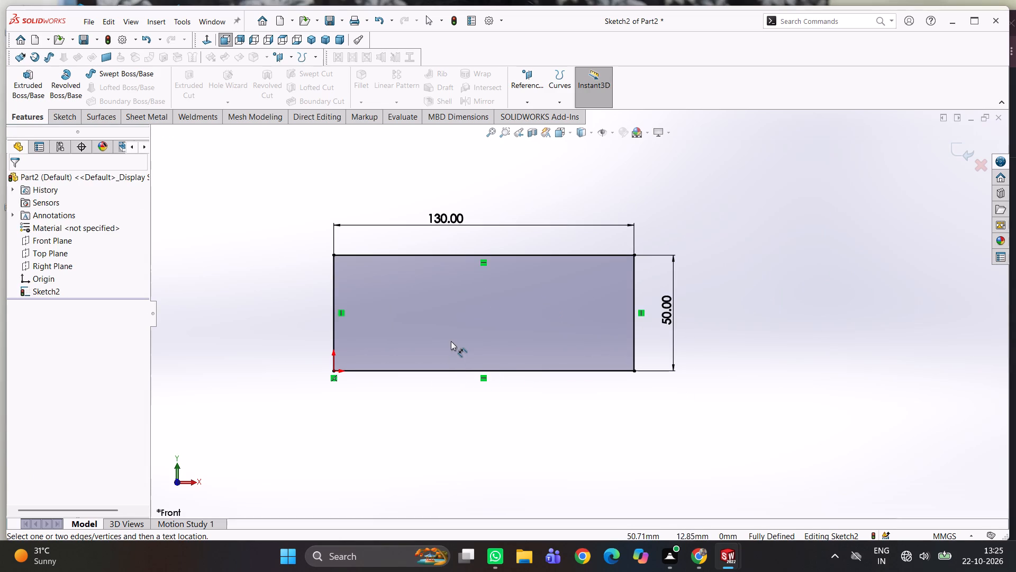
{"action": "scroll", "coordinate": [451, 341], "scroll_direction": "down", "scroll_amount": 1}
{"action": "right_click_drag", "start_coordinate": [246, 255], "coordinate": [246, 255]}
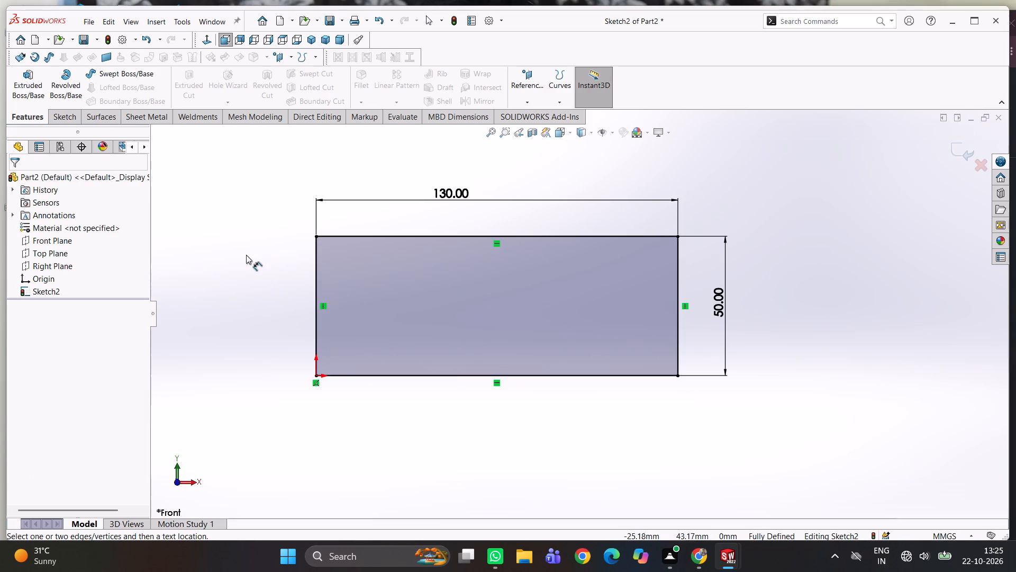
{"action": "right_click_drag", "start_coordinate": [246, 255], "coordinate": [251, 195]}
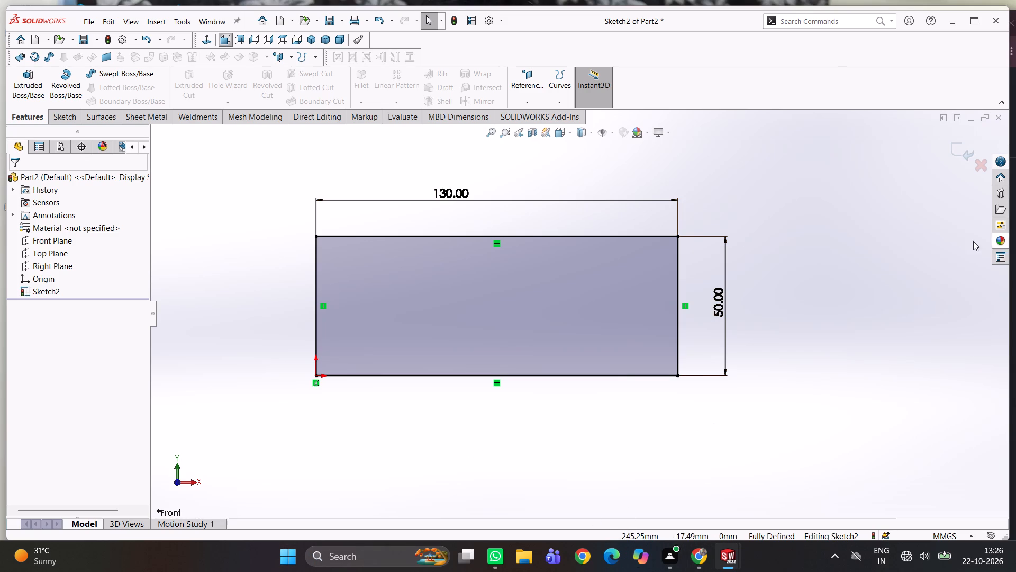
Move the rectangle's width and height dimensions closer to its edges, with their text near the middle of each side.
{"action": "left_click", "coordinate": [717, 294]}
{"action": "left_click", "coordinate": [795, 260]}
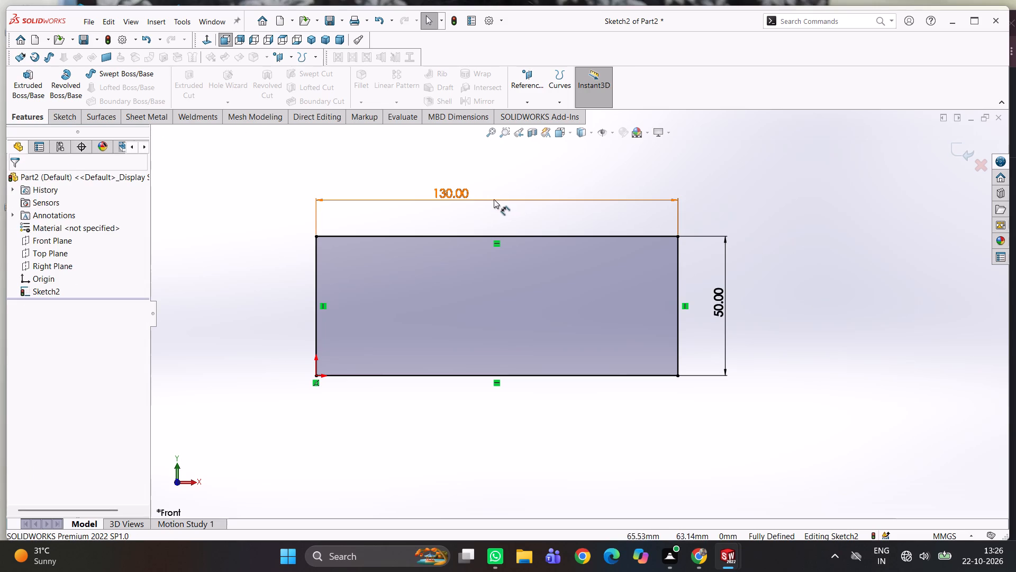
{"action": "left_click_drag", "start_coordinate": [449, 192], "coordinate": [493, 199]}
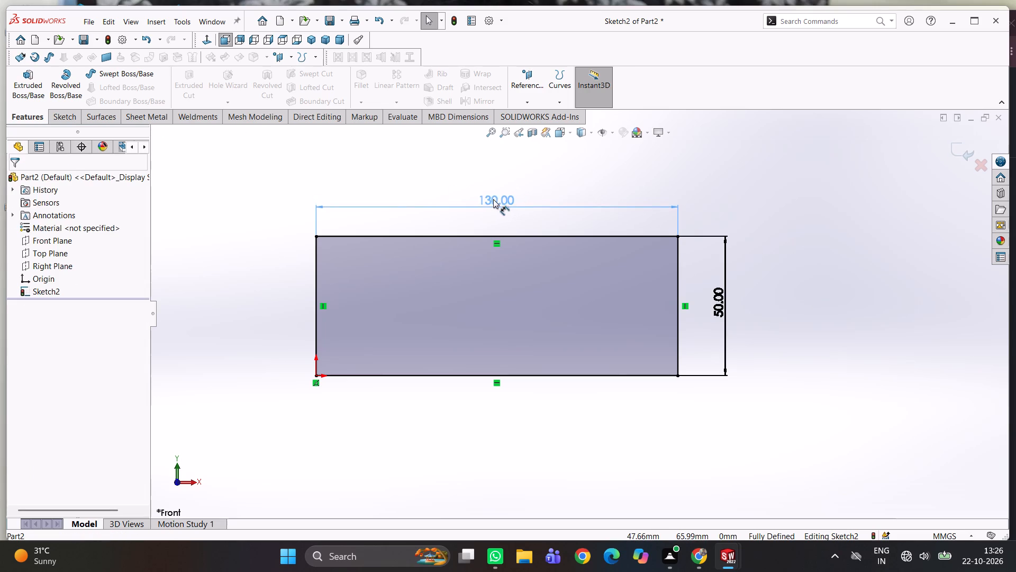
{"action": "left_click_drag", "start_coordinate": [493, 199], "coordinate": [490, 202]}
{"action": "left_click", "coordinate": [748, 197]}
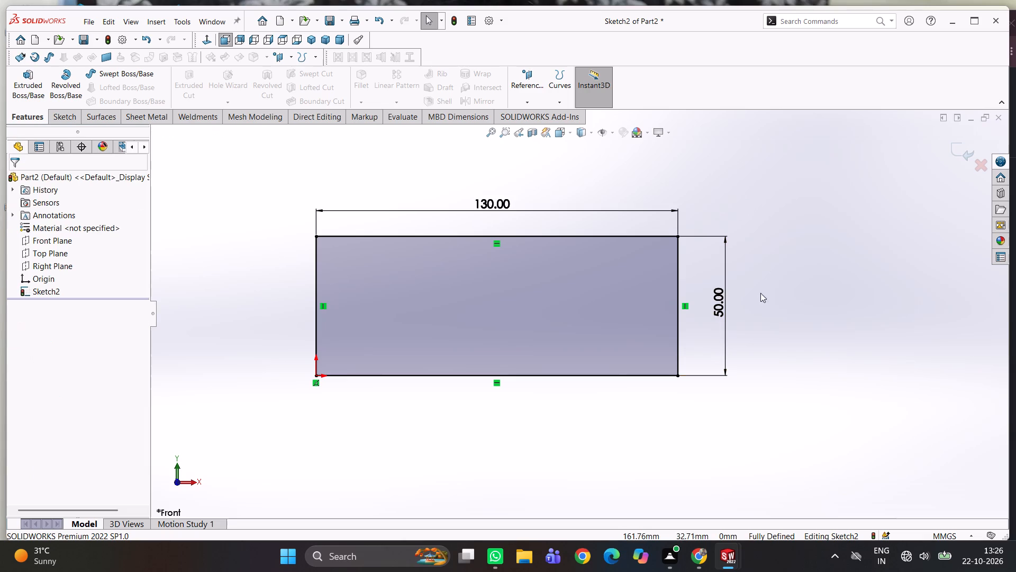
{"action": "left_click_drag", "start_coordinate": [720, 301], "coordinate": [695, 310]}
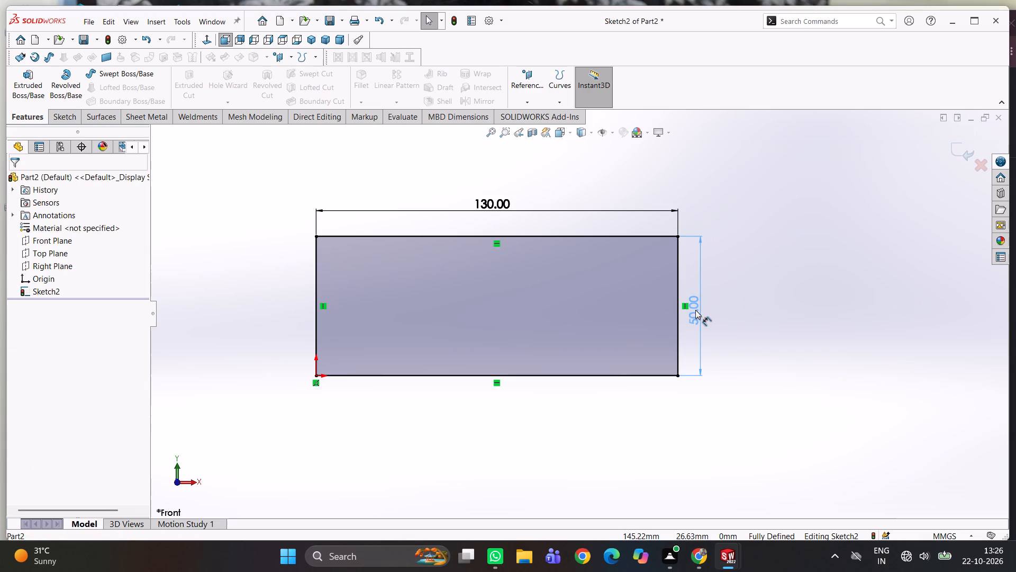
{"action": "left_click_drag", "start_coordinate": [695, 310], "coordinate": [698, 308]}
{"action": "left_click", "coordinate": [782, 282]}
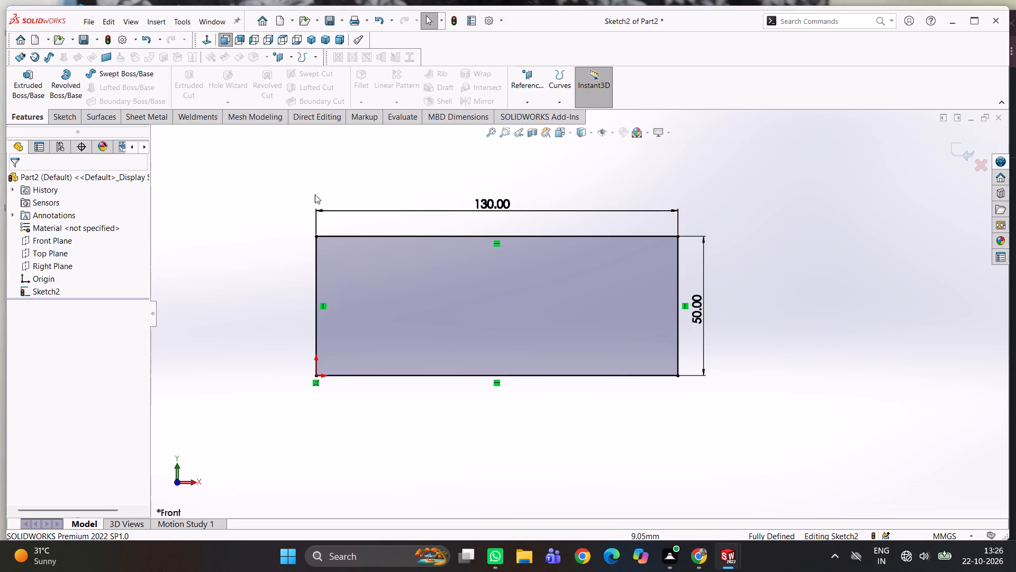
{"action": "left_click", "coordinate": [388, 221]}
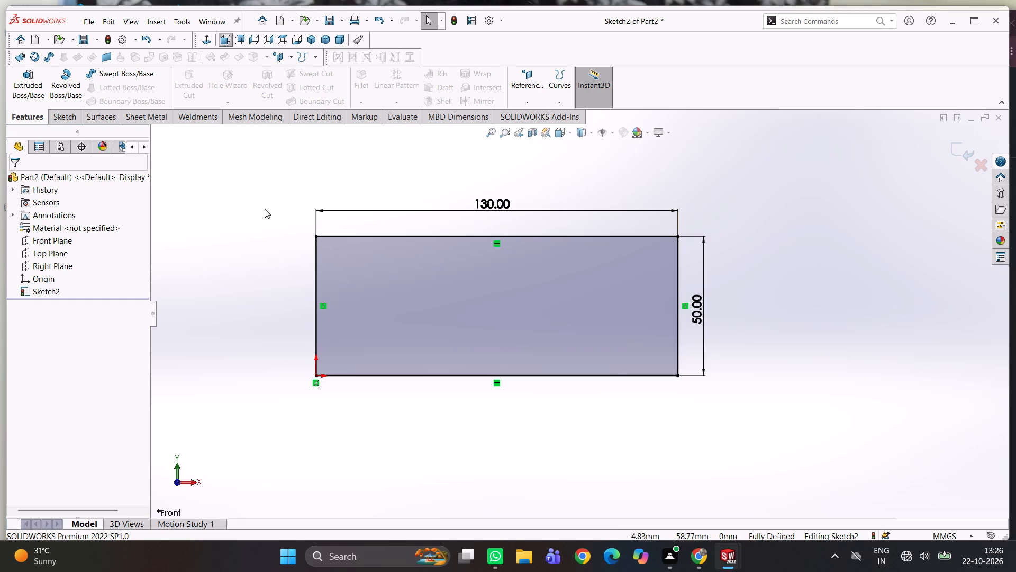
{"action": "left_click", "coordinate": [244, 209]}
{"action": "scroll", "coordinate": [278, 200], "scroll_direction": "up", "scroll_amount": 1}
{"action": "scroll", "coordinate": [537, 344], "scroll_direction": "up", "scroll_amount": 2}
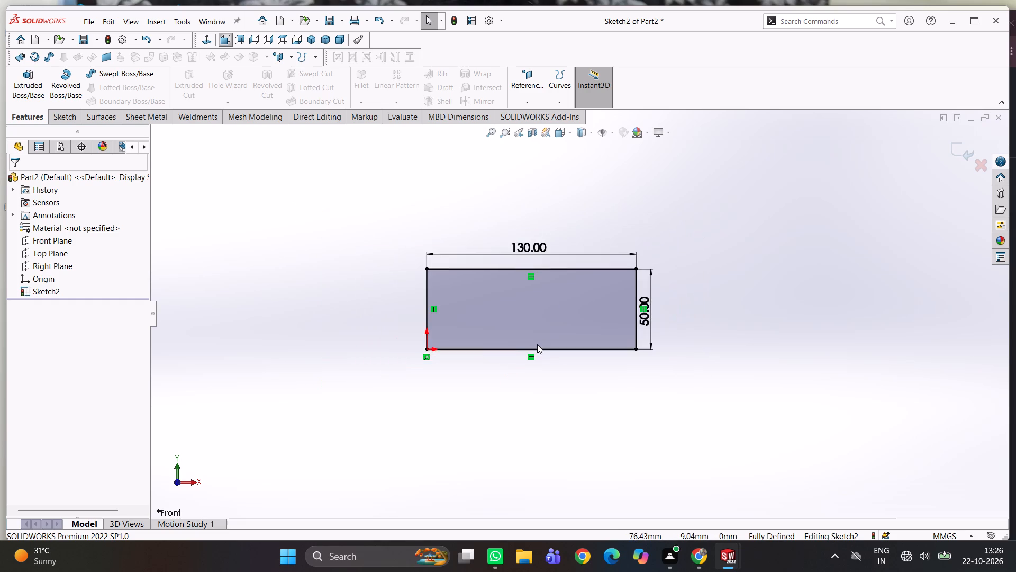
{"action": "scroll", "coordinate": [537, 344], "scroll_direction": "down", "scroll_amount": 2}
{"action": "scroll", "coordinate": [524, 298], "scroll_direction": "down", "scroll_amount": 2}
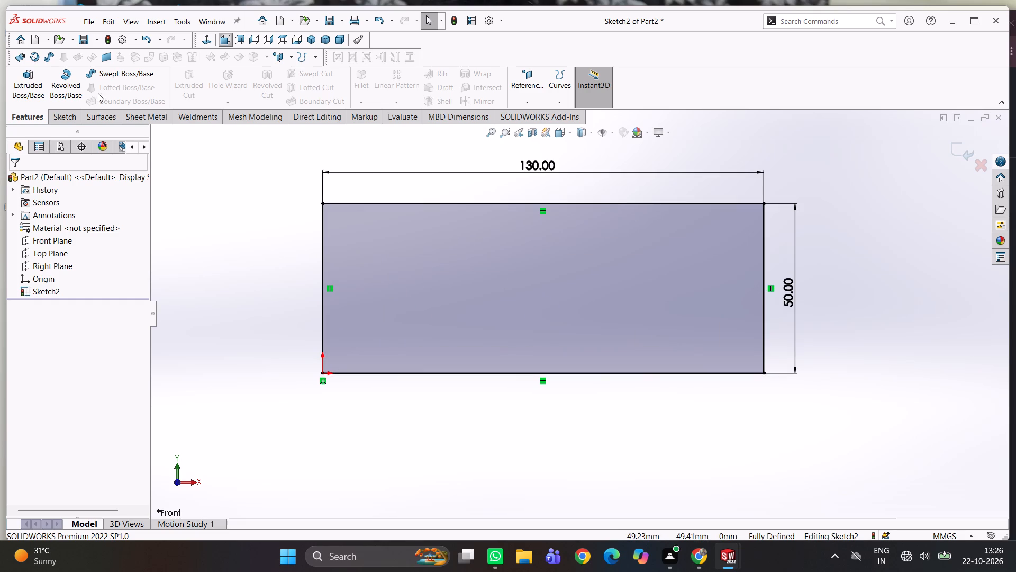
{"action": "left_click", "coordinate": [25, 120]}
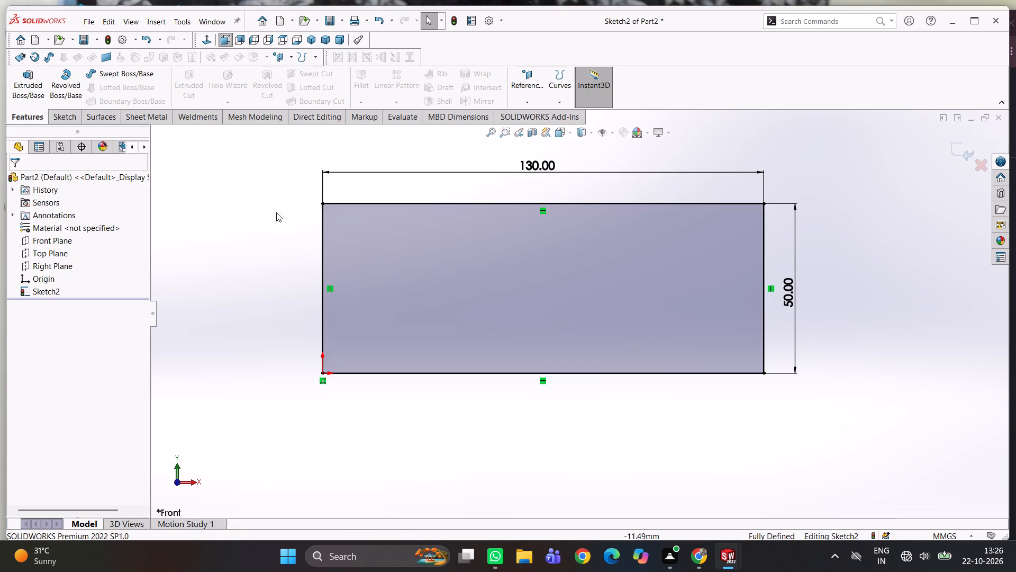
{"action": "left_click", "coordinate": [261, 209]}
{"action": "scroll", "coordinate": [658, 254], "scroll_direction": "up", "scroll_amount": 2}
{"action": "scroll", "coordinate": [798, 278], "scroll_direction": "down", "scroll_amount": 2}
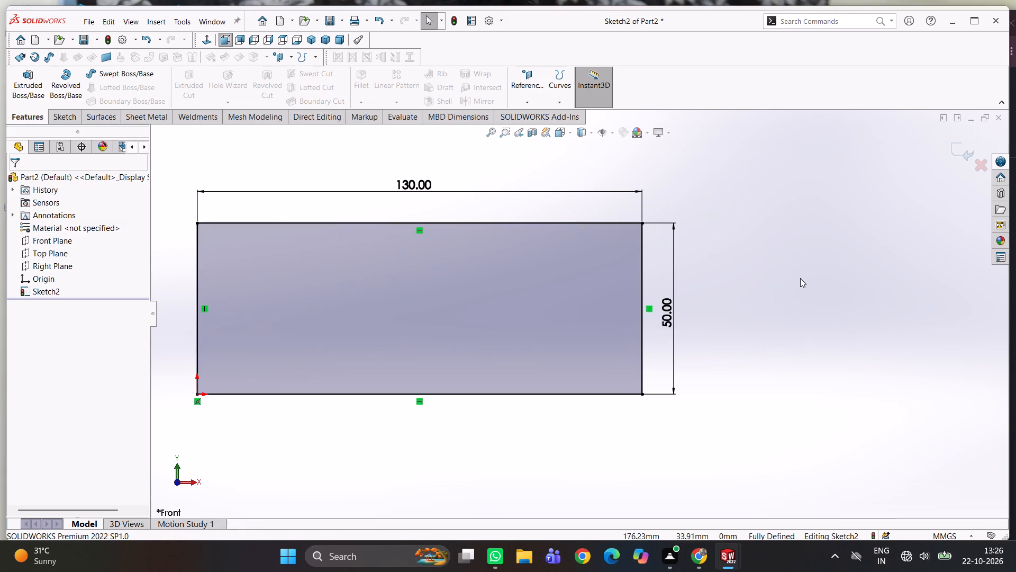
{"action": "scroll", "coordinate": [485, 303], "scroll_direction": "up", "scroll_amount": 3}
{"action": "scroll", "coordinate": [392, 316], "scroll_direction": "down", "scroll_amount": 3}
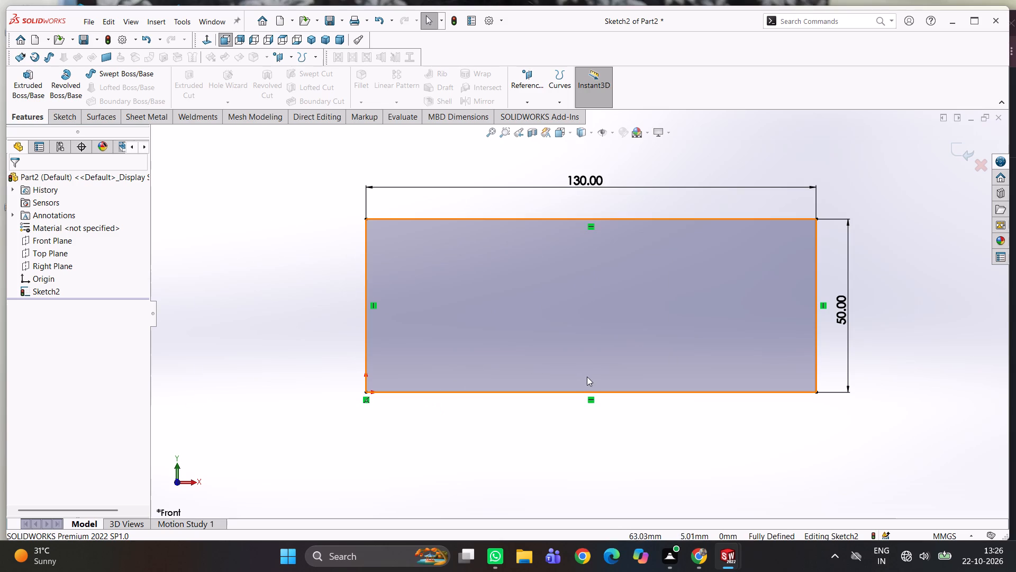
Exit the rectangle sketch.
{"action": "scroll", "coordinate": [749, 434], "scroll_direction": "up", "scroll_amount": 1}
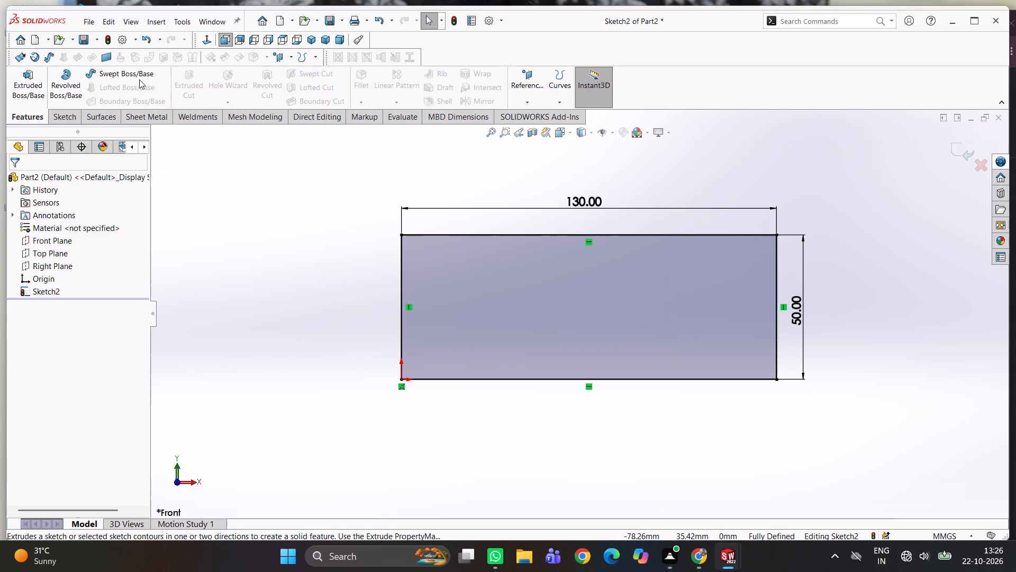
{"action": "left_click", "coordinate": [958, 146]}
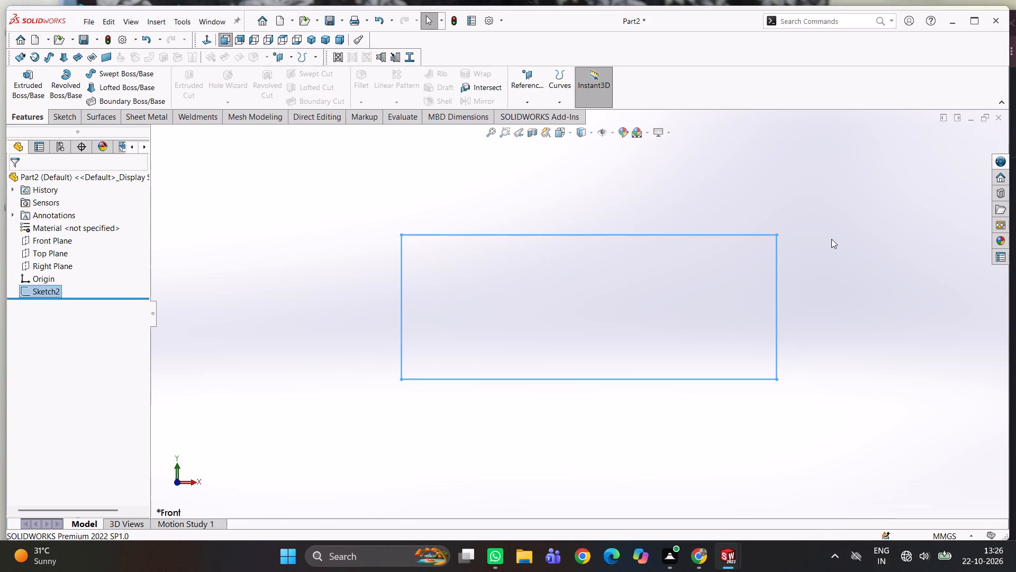
Undo the sketch exit, the rectangle's dimensions, the rectangle itself and its Front Plane sketch until the part is empty.
{"action": "key", "text": "ctrl+z"}
{"action": "left_click", "coordinate": [831, 239]}
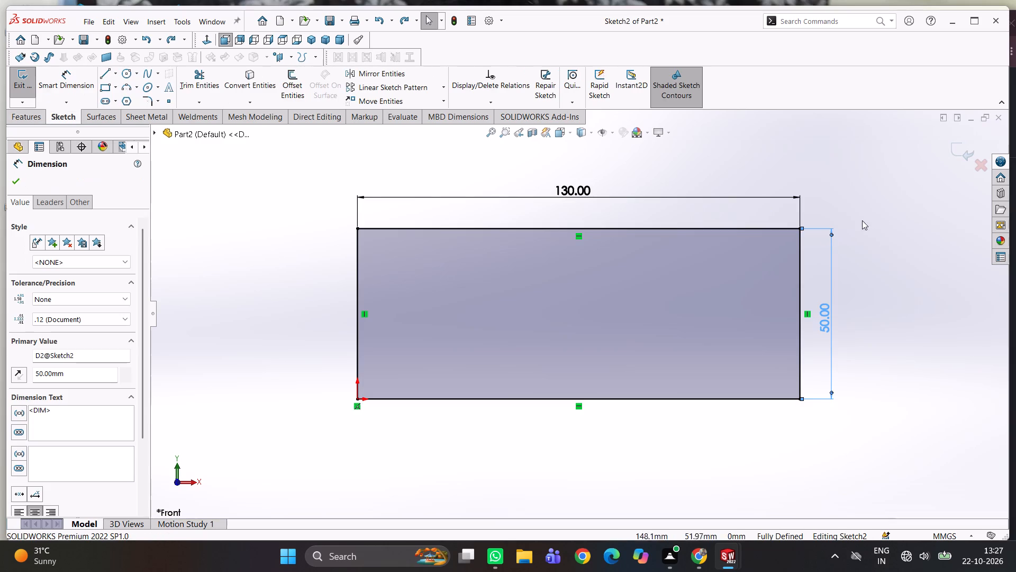
{"action": "key", "text": "ctrl+z"}
{"action": "key", "text": "ctrl+z"}
{"action": "key", "text": "ctrl+z"}
{"action": "left_click", "coordinate": [862, 247], "text": "ctrl"}
{"action": "key", "text": "ctrl+z"}
{"action": "left_click", "coordinate": [862, 247], "text": "ctrl"}
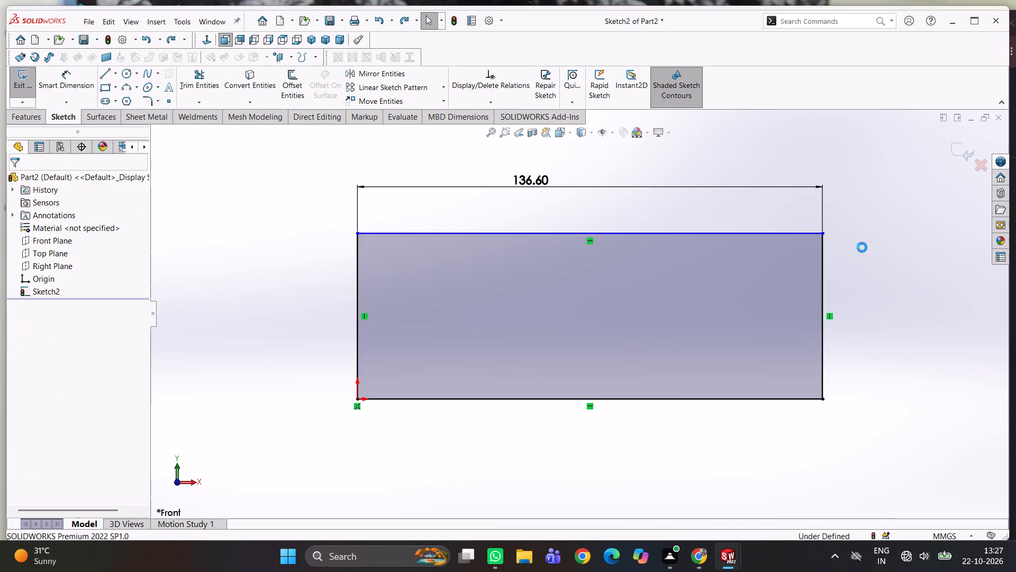
{"action": "key", "text": "ctrl+z"}
{"action": "left_click", "coordinate": [862, 247], "text": "ctrl"}
{"action": "key", "text": "ctrl+z"}
{"action": "left_click", "coordinate": [862, 247], "text": "ctrl"}
{"action": "key", "text": "ctrl+z"}
{"action": "left_click", "coordinate": [862, 249], "text": "ctrl"}
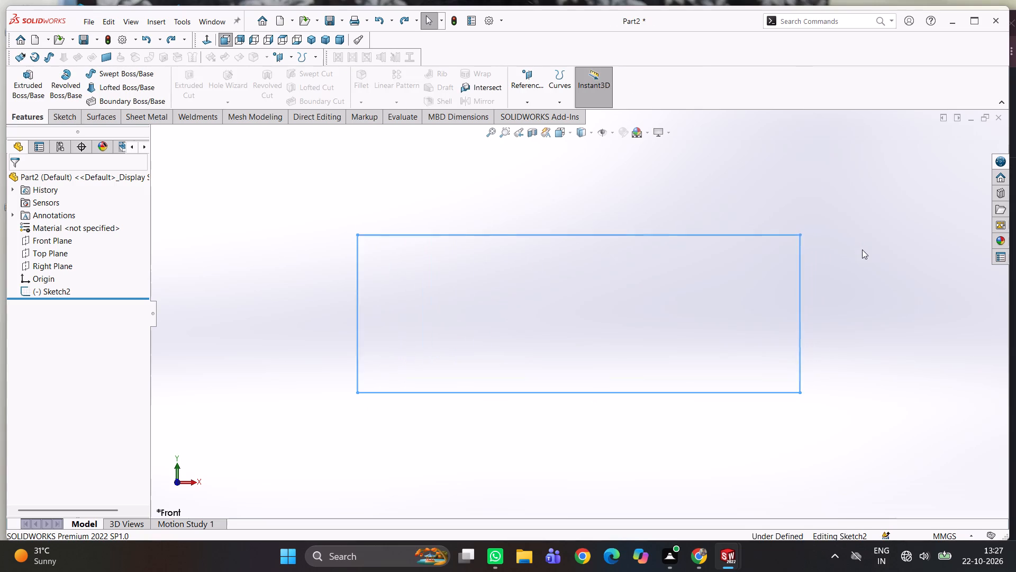
{"action": "key", "text": "ctrl+z"}
{"action": "left_click", "coordinate": [862, 249], "text": "ctrl"}
{"action": "key", "text": "ctrl+z"}
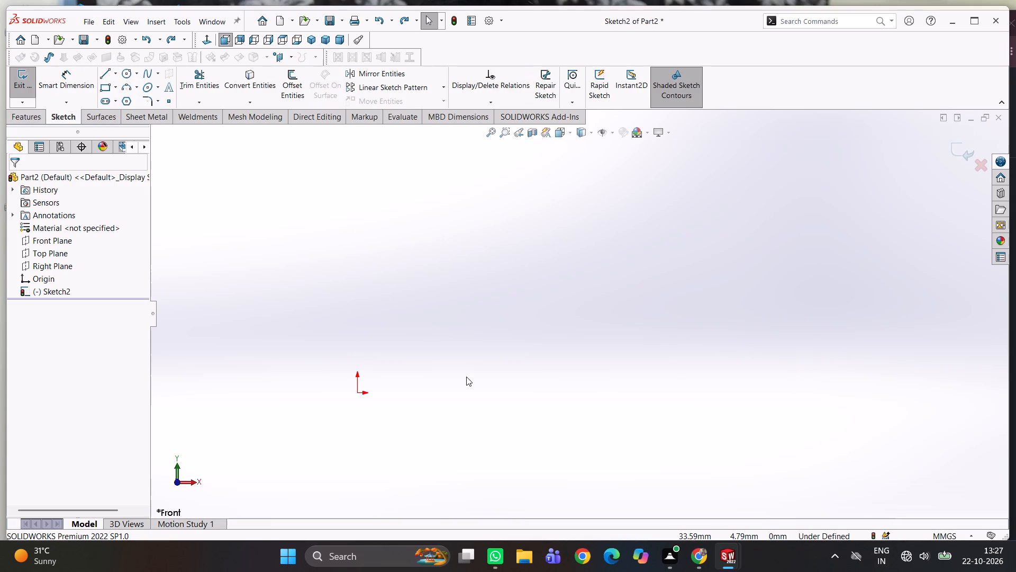
{"action": "key", "text": "ctrl+z"}
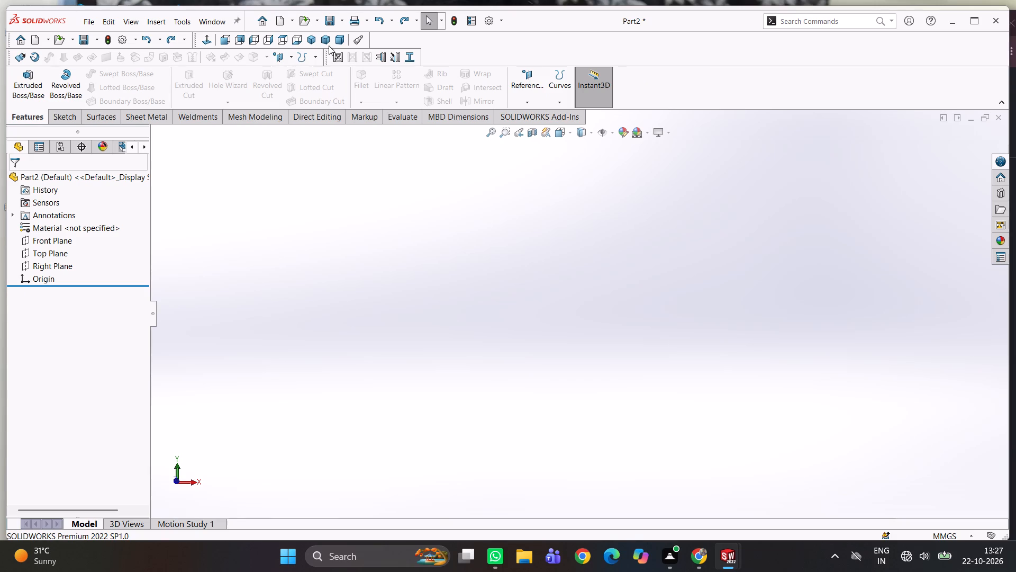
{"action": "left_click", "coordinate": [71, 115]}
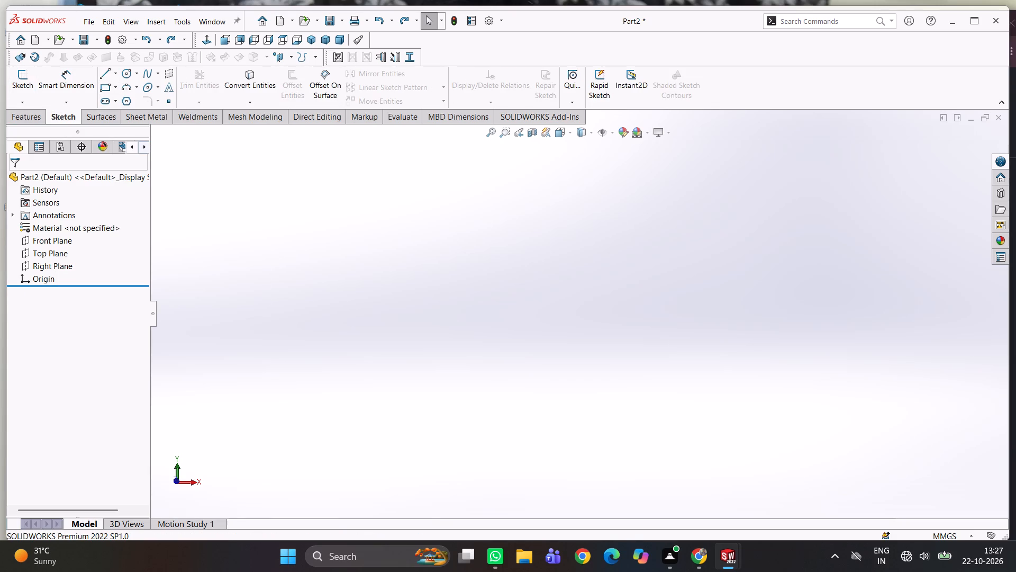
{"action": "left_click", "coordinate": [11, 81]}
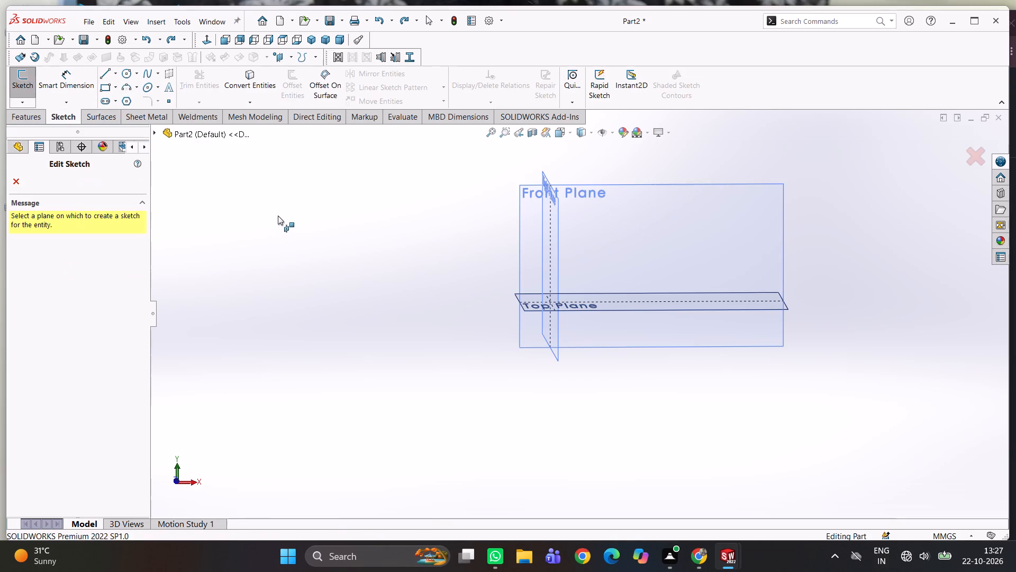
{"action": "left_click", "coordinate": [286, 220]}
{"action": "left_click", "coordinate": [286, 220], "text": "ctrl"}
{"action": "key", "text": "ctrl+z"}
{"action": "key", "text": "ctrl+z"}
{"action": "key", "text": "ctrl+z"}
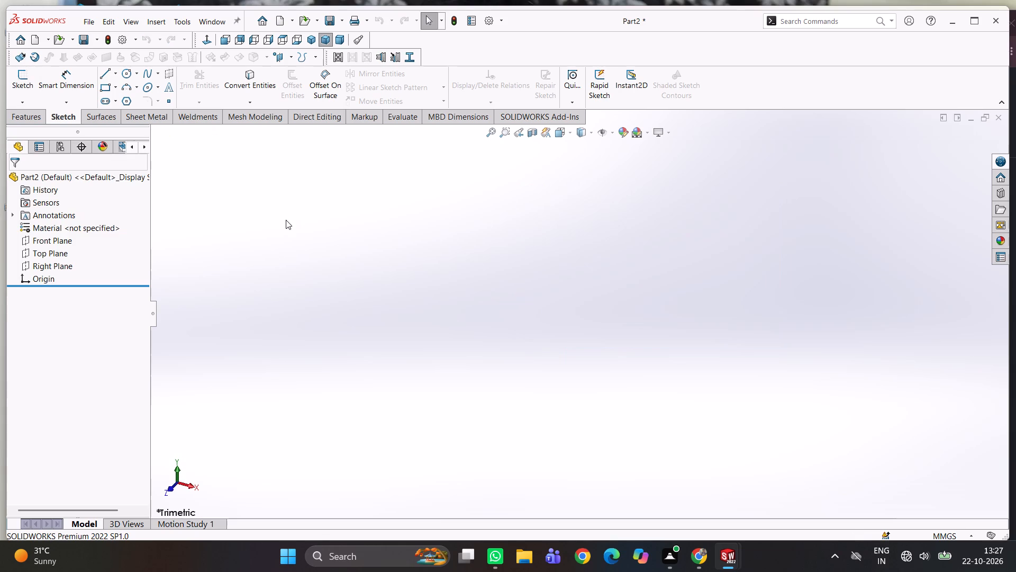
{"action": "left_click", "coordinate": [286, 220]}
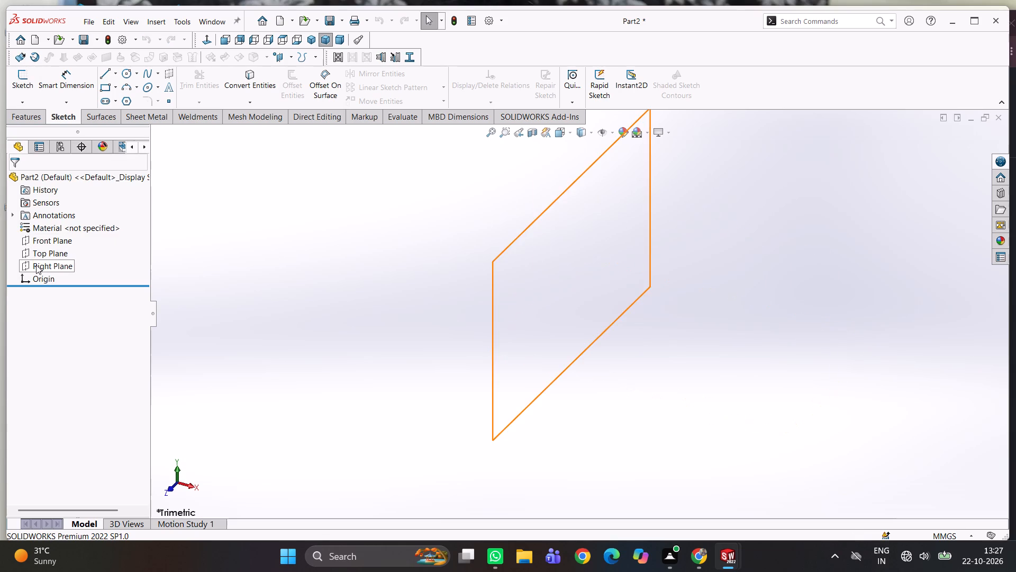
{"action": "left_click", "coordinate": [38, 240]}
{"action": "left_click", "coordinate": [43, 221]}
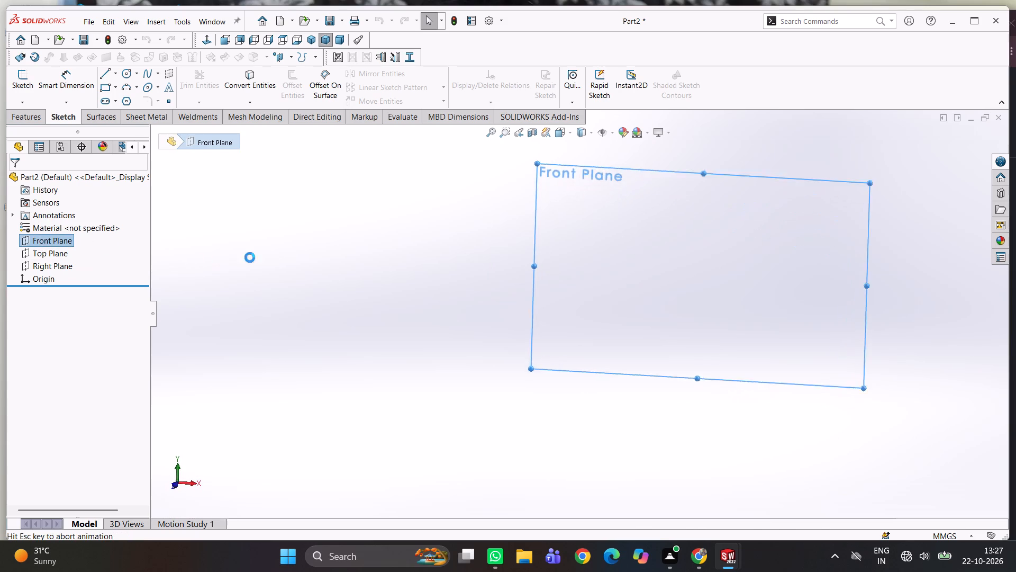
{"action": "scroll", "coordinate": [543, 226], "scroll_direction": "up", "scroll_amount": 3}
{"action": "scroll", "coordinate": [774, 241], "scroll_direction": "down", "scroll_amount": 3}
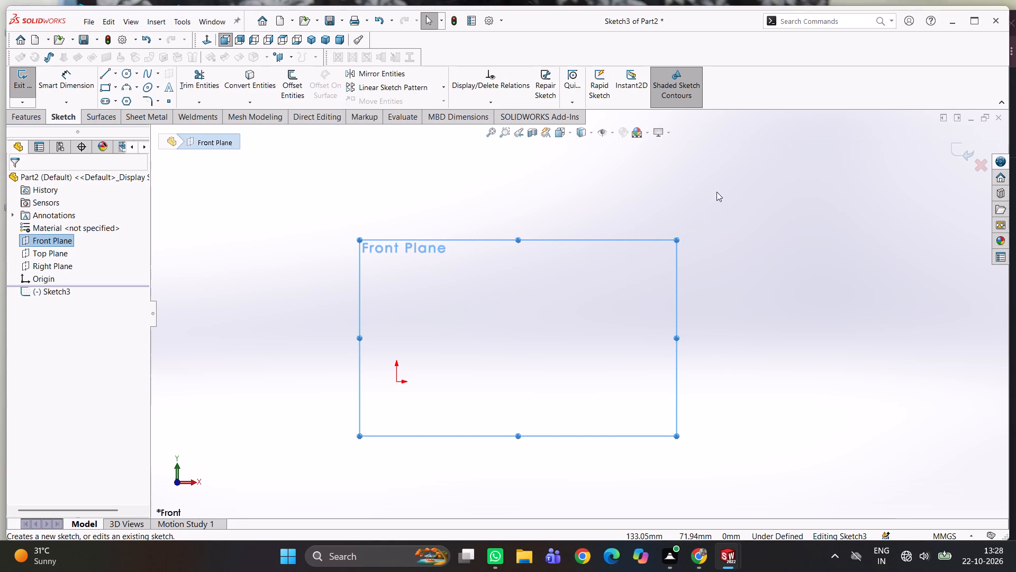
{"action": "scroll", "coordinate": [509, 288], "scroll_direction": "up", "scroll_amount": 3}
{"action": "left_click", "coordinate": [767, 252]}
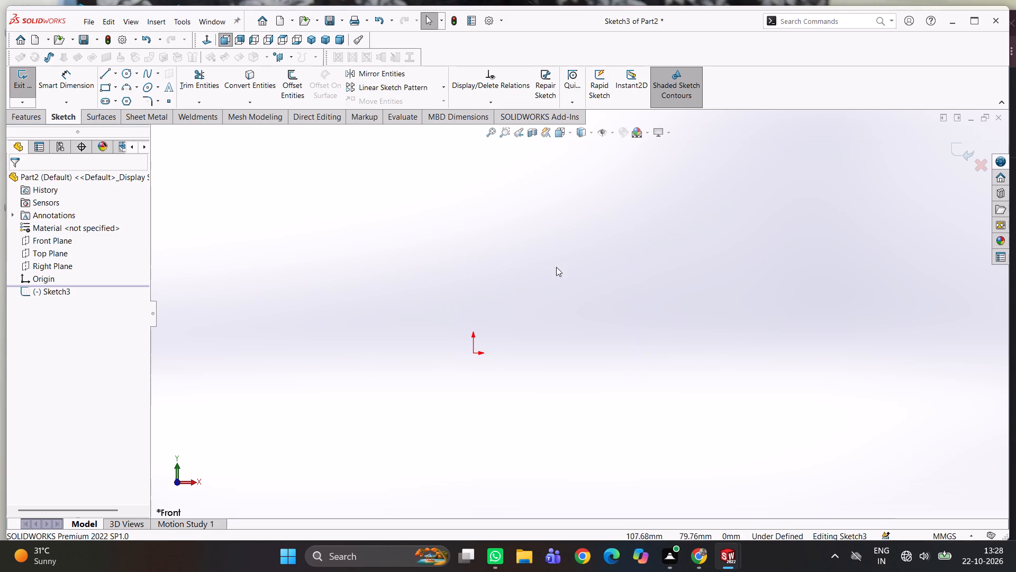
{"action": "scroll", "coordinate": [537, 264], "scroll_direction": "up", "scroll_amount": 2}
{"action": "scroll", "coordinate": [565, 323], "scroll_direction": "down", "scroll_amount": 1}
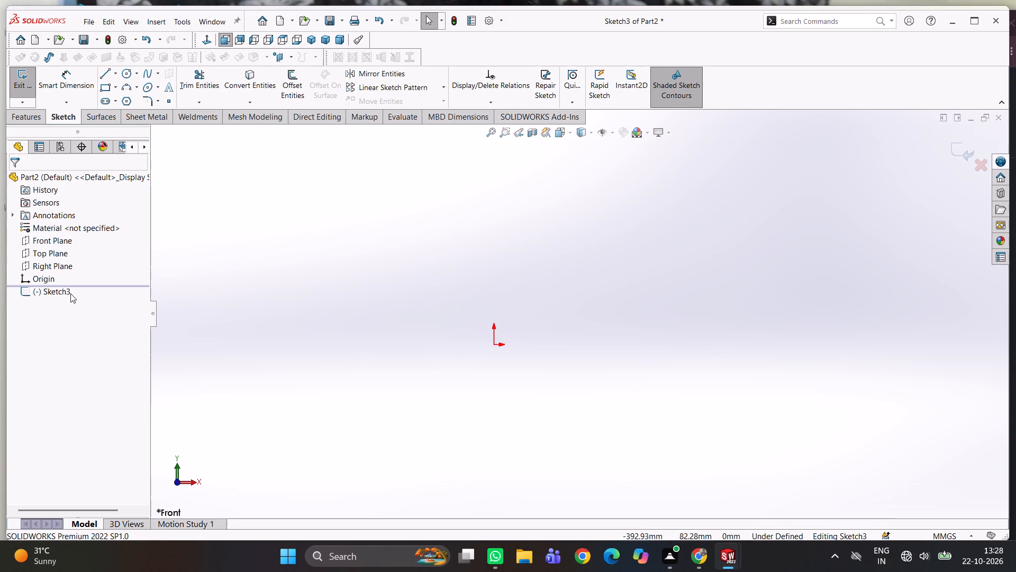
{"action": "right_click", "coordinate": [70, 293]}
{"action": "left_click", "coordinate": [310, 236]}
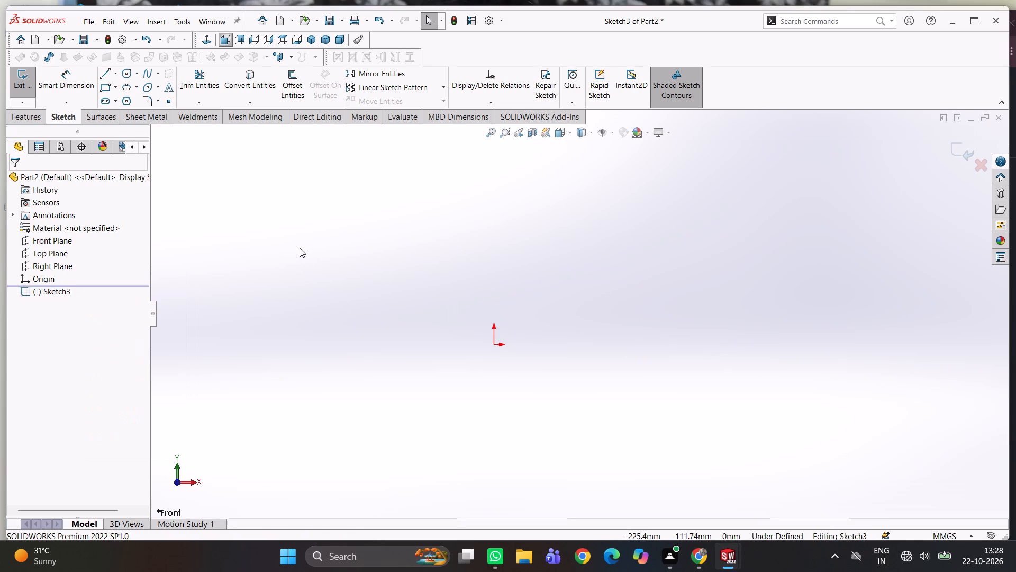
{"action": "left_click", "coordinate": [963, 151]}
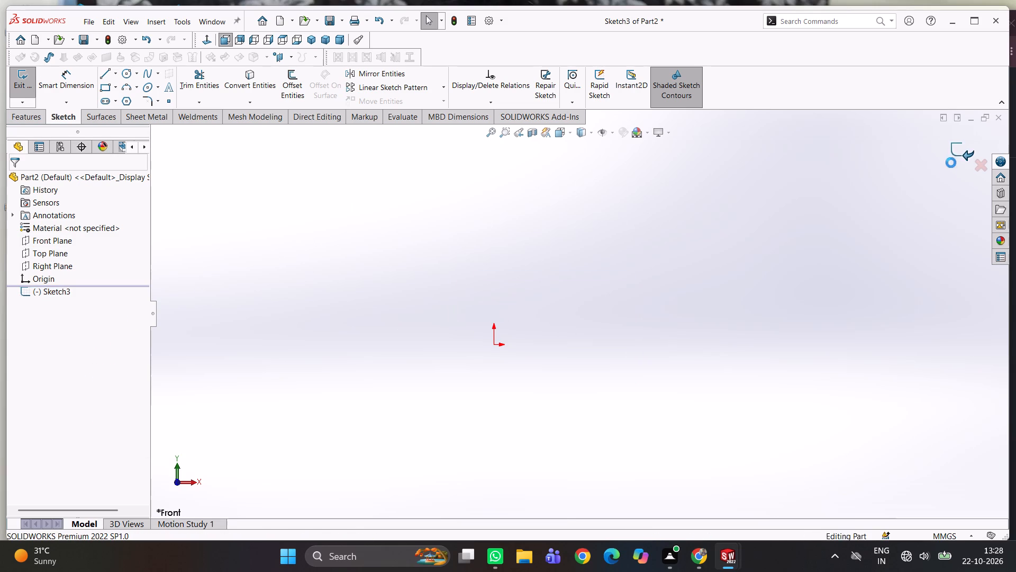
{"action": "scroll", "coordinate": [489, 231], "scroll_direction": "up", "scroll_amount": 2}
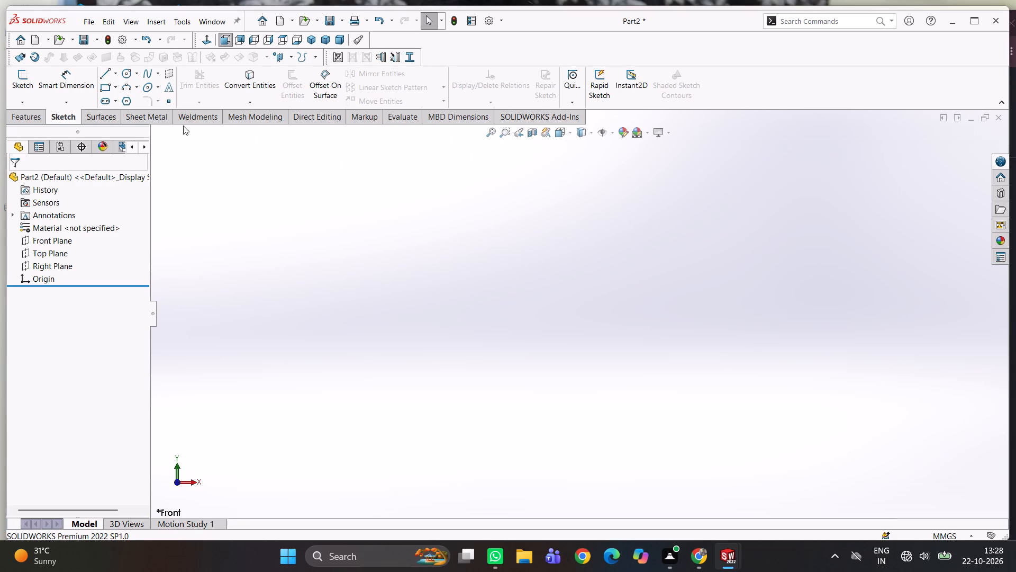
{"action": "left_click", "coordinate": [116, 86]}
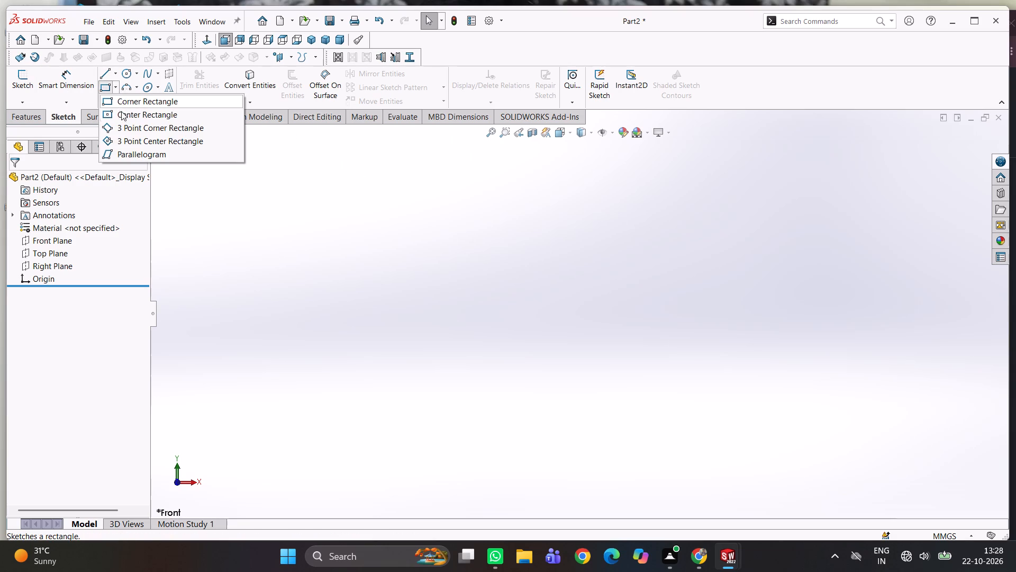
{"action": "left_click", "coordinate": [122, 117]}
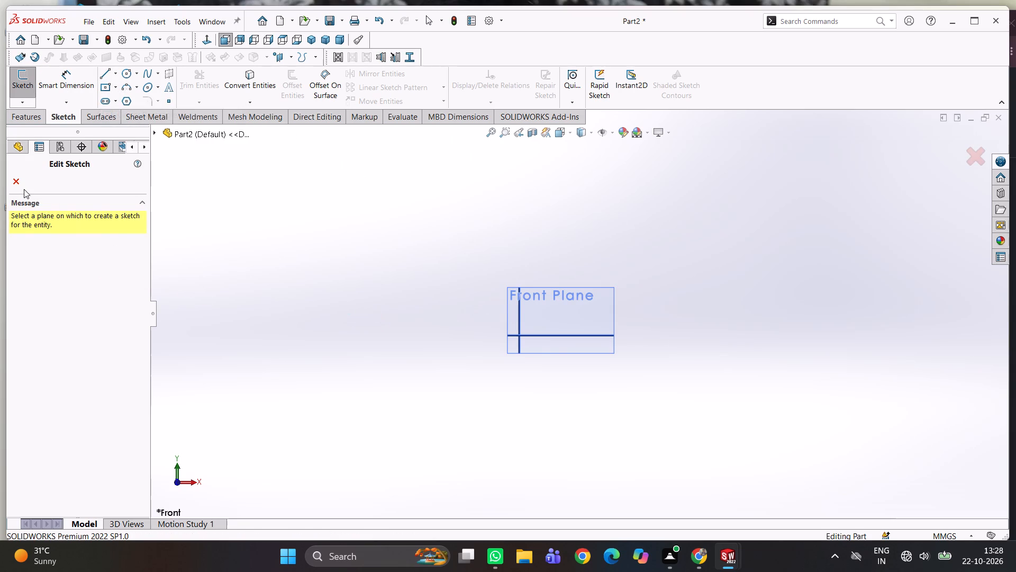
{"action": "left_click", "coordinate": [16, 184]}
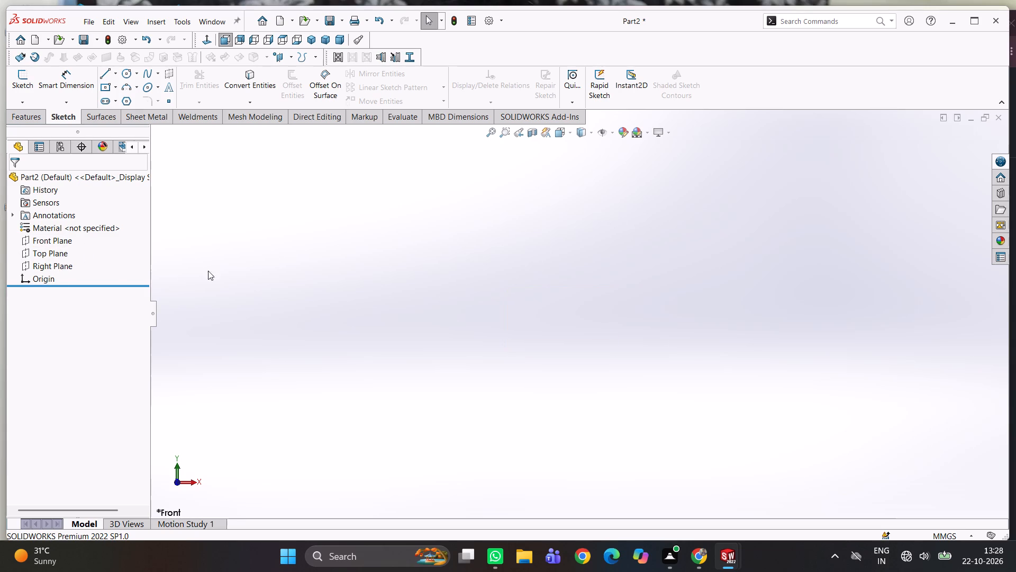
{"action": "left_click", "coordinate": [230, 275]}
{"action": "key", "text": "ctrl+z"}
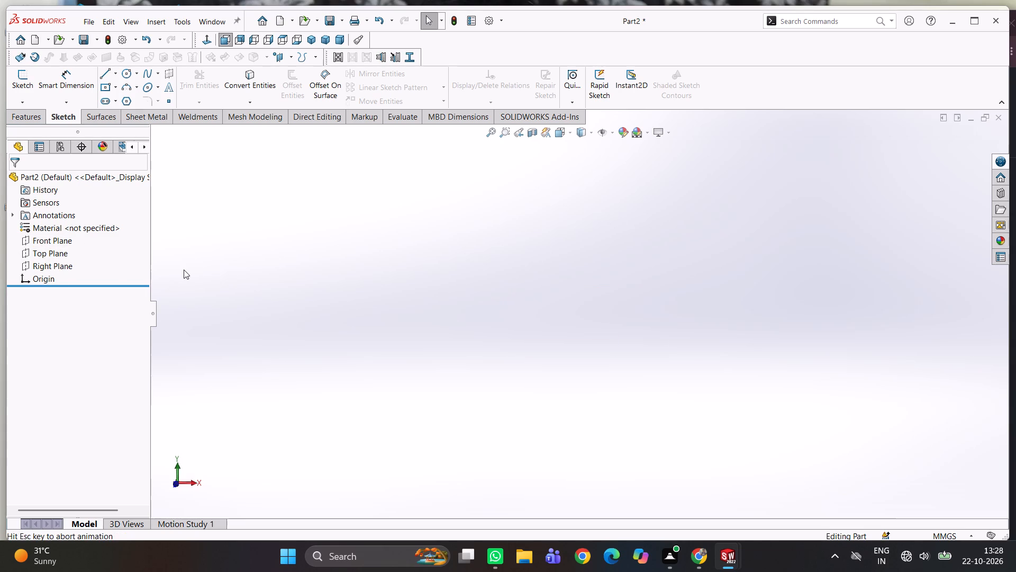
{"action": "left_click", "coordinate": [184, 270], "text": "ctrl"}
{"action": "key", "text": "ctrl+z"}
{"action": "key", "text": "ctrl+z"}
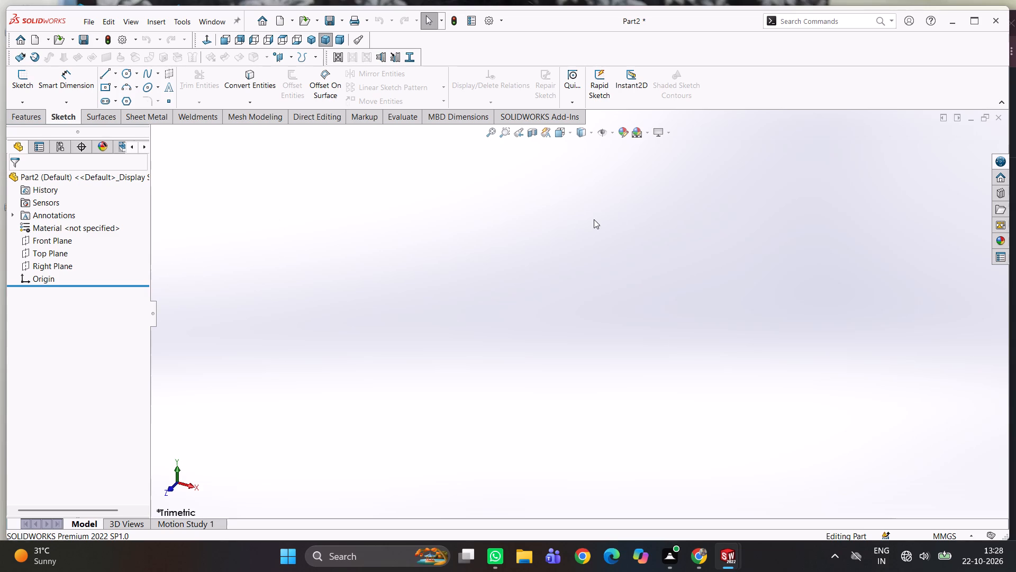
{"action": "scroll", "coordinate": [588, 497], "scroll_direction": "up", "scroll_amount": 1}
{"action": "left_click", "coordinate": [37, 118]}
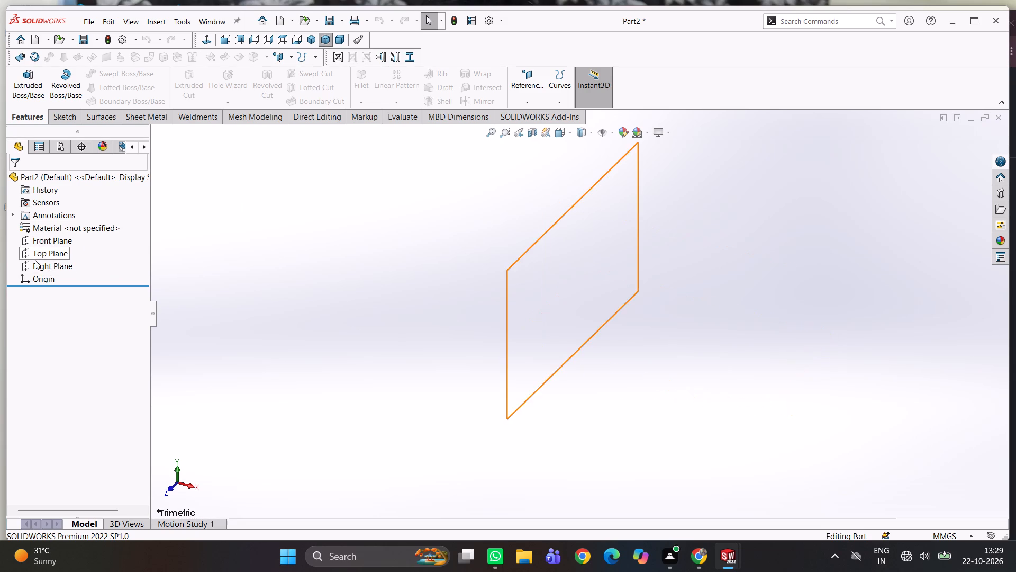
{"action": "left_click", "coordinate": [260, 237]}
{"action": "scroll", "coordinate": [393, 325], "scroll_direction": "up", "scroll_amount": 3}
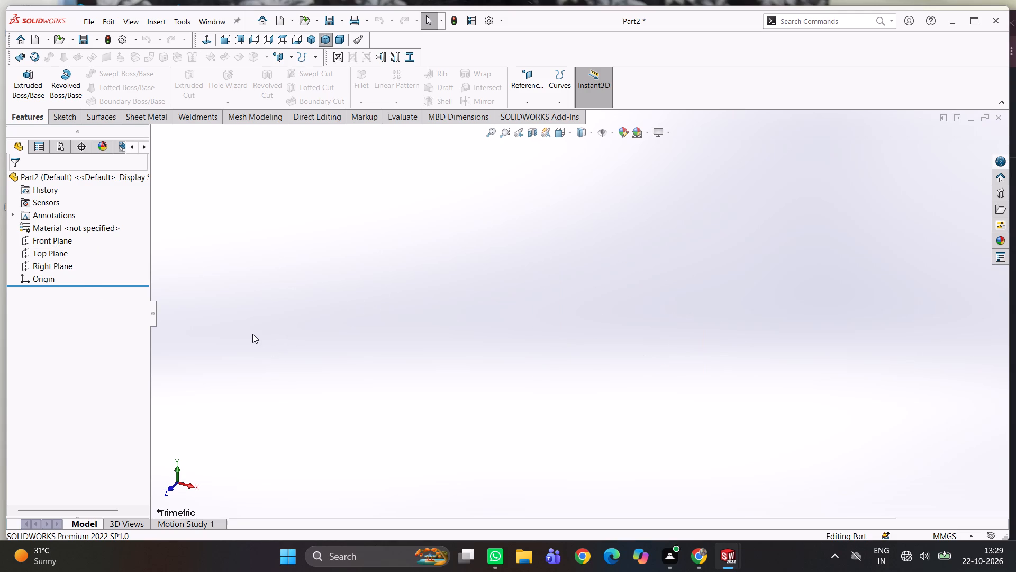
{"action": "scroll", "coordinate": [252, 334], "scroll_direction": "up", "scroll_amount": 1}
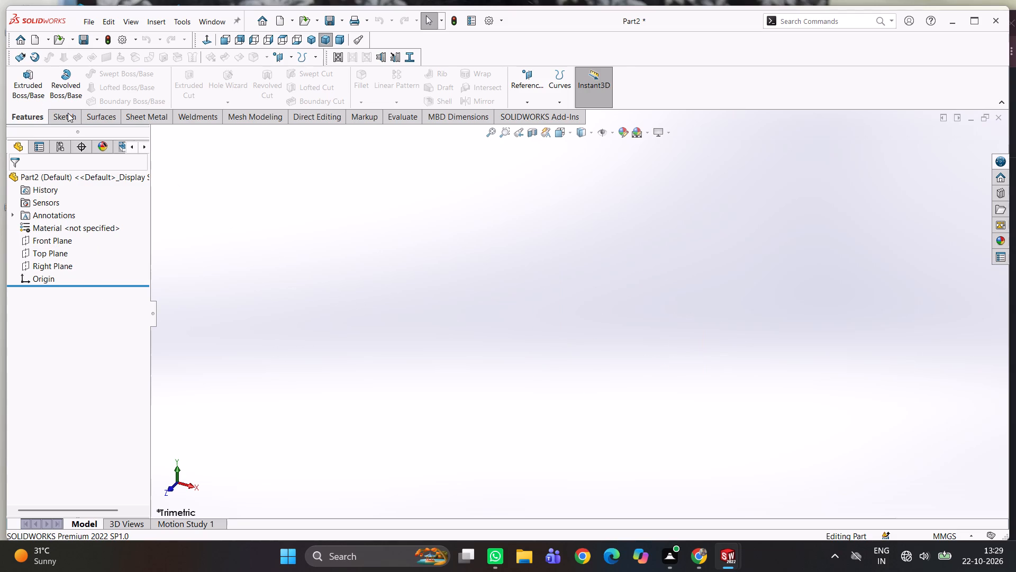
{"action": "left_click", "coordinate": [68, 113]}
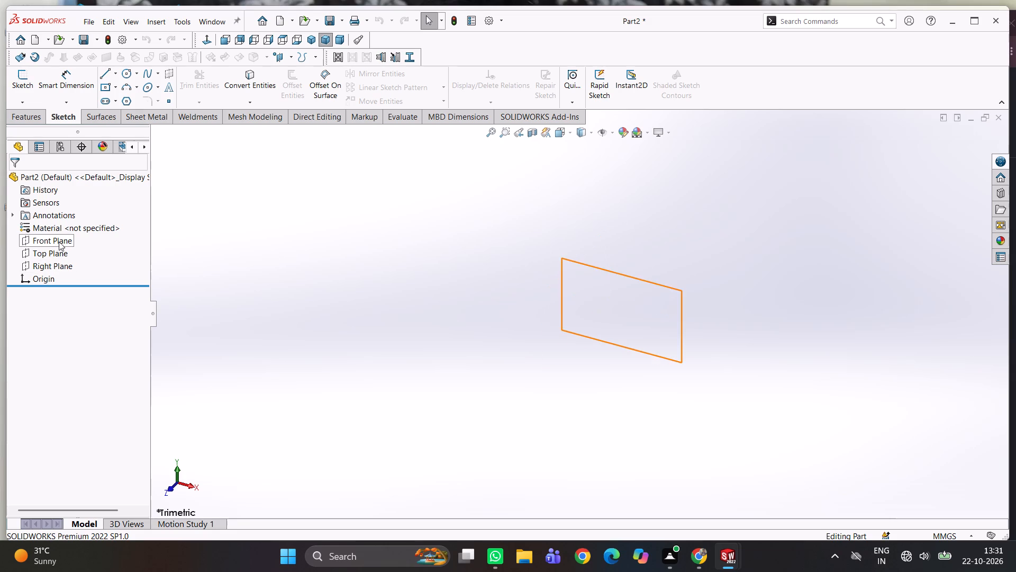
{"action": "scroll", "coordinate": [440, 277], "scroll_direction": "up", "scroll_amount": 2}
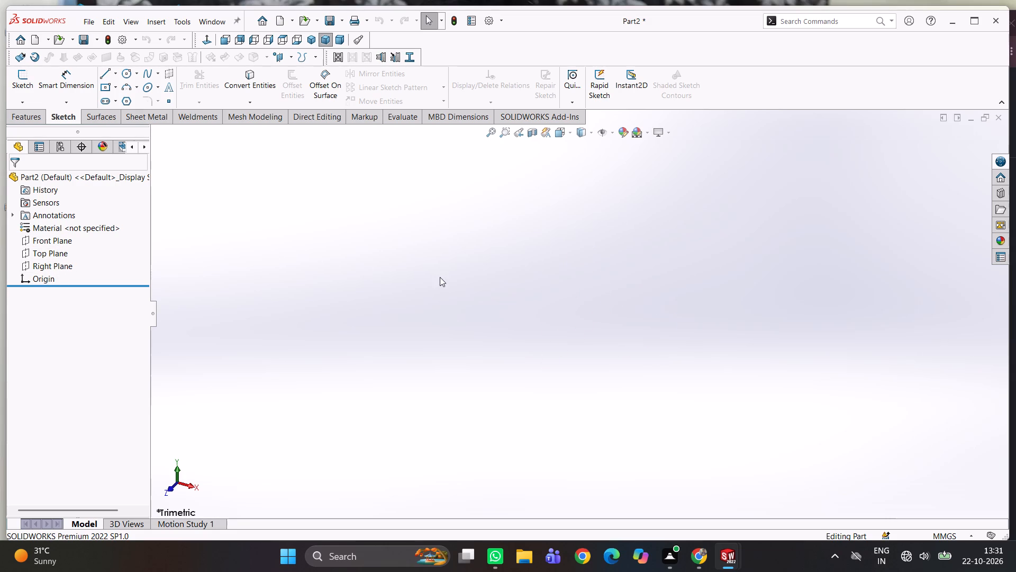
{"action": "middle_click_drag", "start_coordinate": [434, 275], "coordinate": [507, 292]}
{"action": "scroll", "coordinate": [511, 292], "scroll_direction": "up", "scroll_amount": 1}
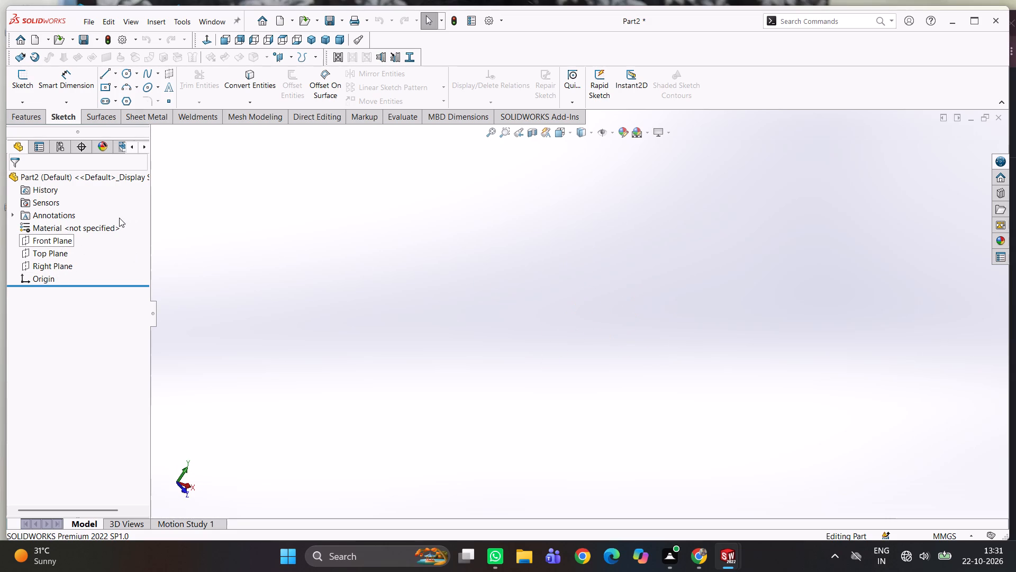
Start a new sketch on the Front Plane and draw a circle centred on the origin, with a radius of about 41 mm.
{"action": "left_click", "coordinate": [107, 86]}
{"action": "left_click", "coordinate": [10, 176]}
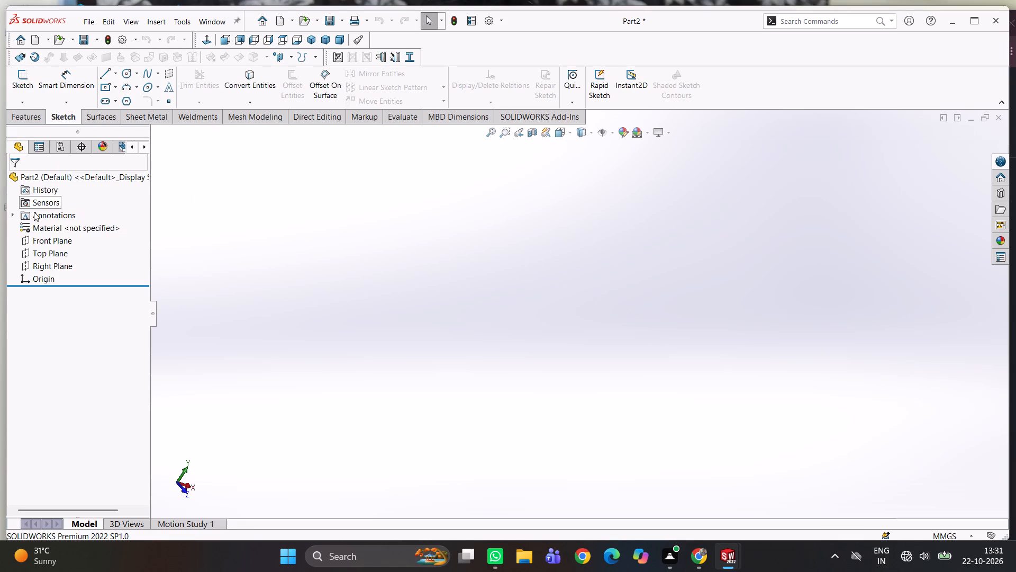
{"action": "left_click", "coordinate": [37, 241]}
{"action": "left_click", "coordinate": [50, 225]}
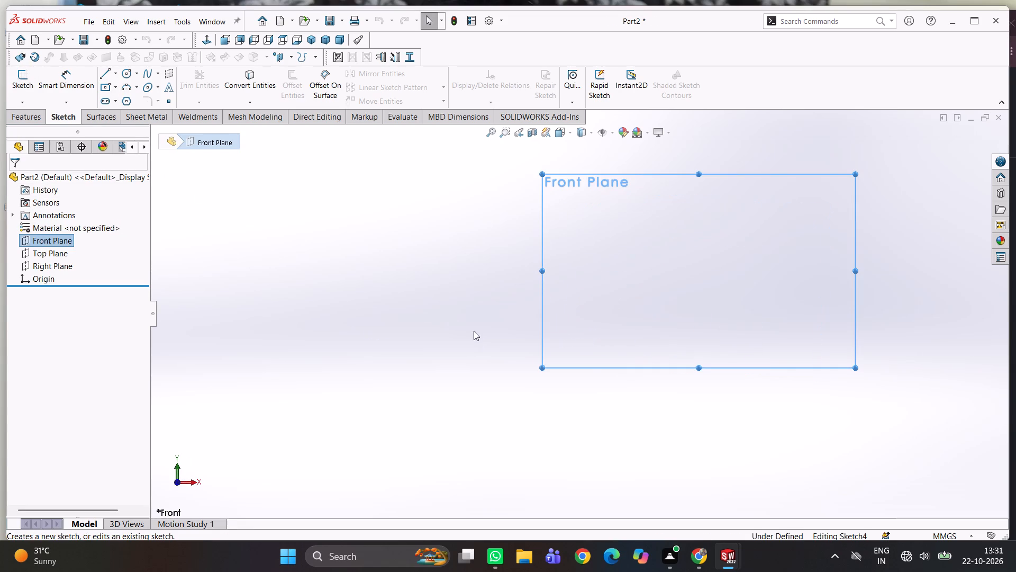
{"action": "right_click_drag", "start_coordinate": [382, 304], "coordinate": [506, 310]}
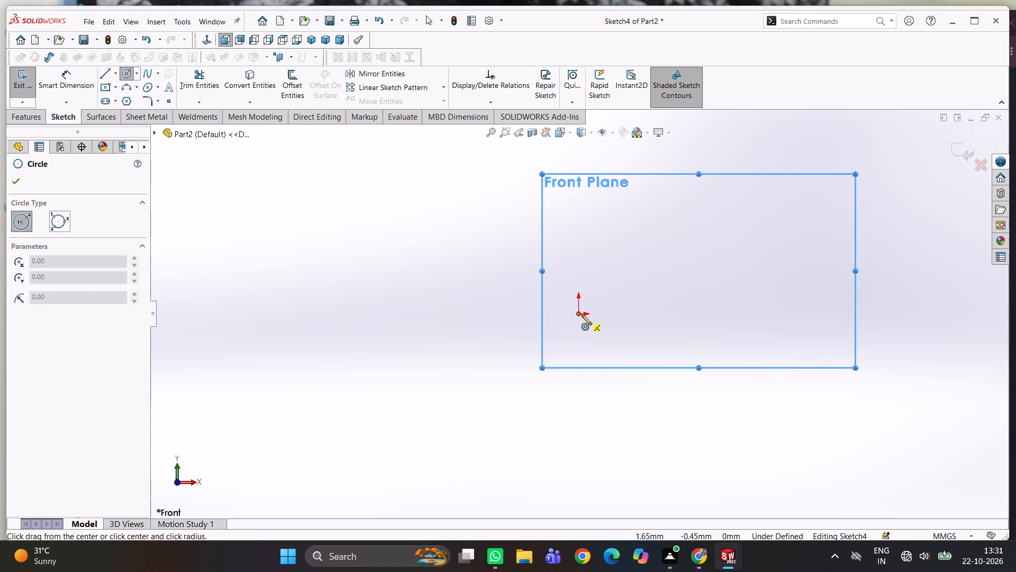
{"action": "left_click", "coordinate": [582, 315]}
{"action": "left_click", "coordinate": [640, 351]}
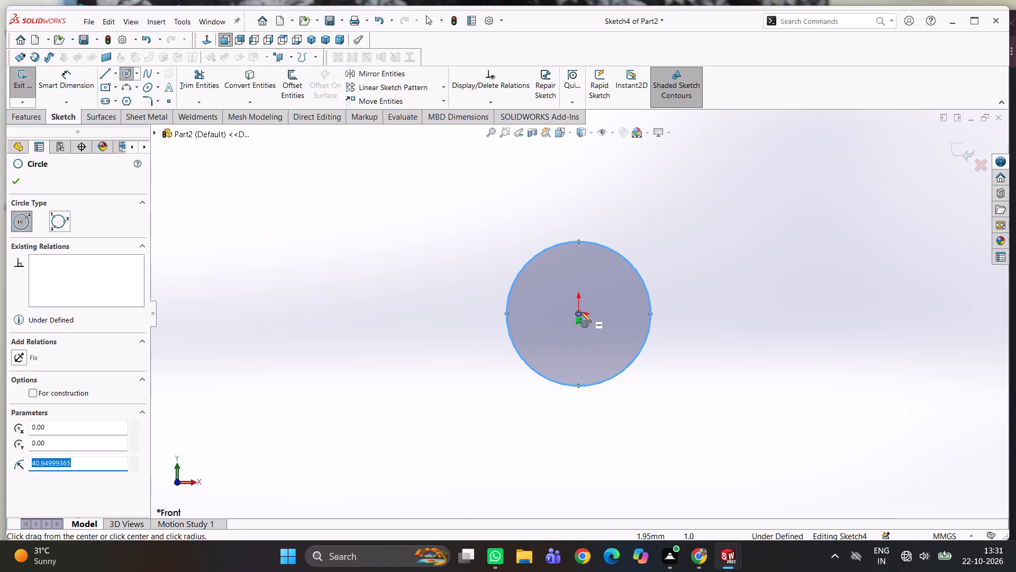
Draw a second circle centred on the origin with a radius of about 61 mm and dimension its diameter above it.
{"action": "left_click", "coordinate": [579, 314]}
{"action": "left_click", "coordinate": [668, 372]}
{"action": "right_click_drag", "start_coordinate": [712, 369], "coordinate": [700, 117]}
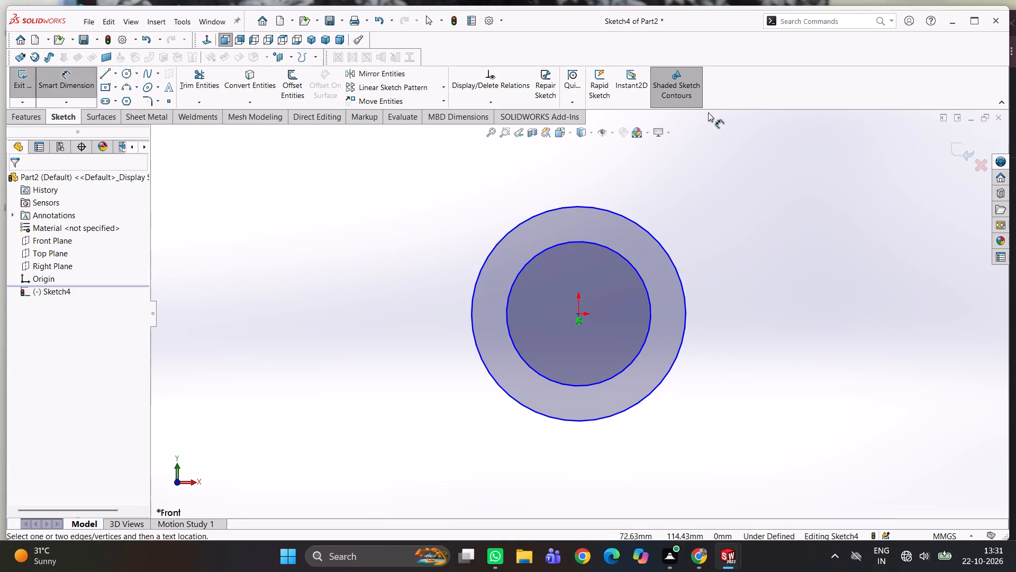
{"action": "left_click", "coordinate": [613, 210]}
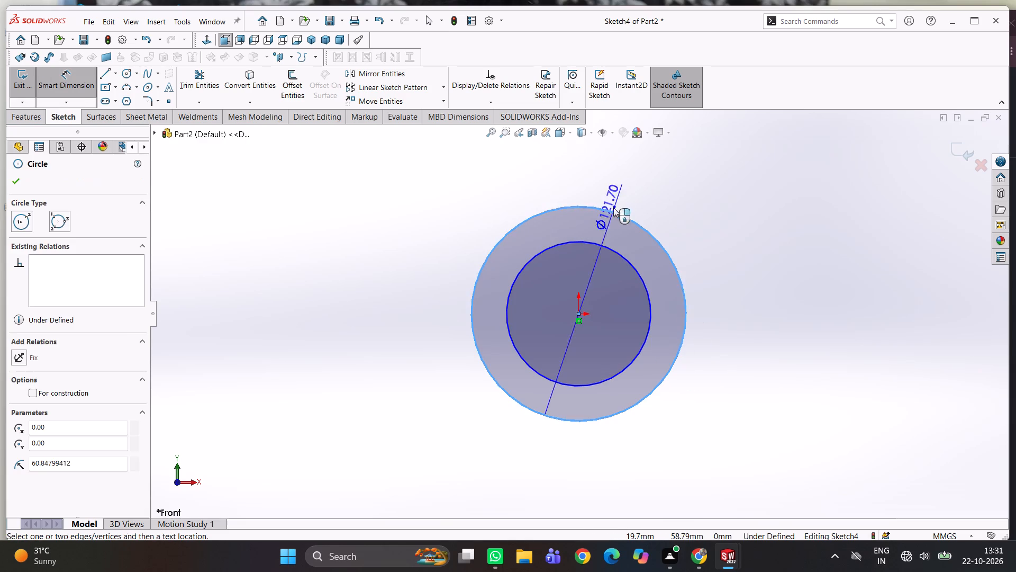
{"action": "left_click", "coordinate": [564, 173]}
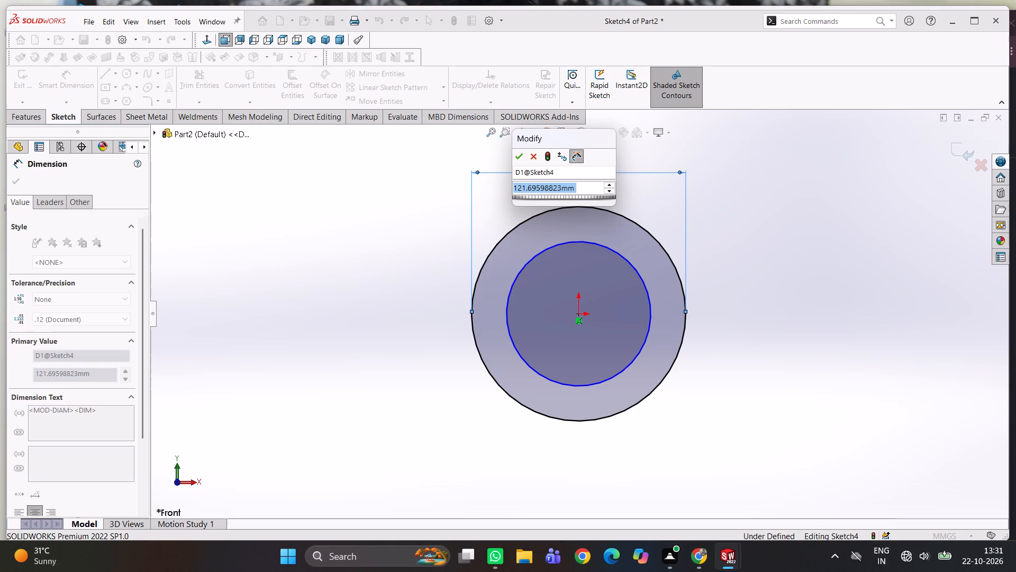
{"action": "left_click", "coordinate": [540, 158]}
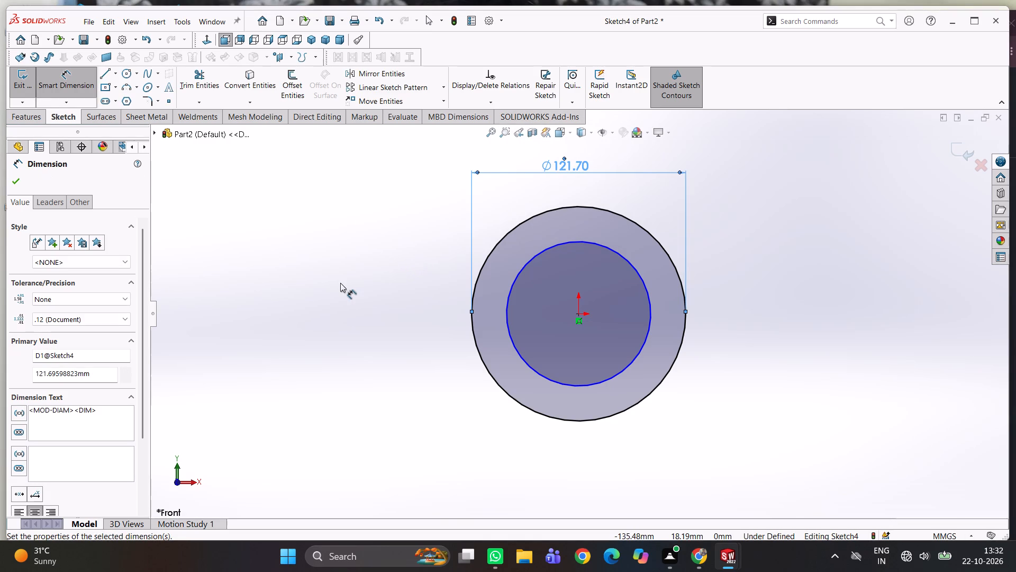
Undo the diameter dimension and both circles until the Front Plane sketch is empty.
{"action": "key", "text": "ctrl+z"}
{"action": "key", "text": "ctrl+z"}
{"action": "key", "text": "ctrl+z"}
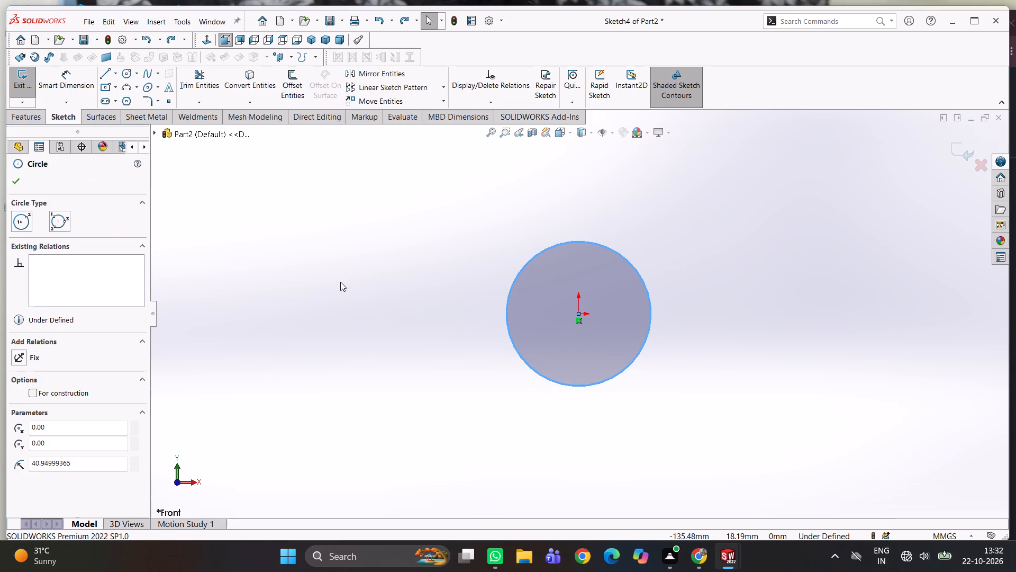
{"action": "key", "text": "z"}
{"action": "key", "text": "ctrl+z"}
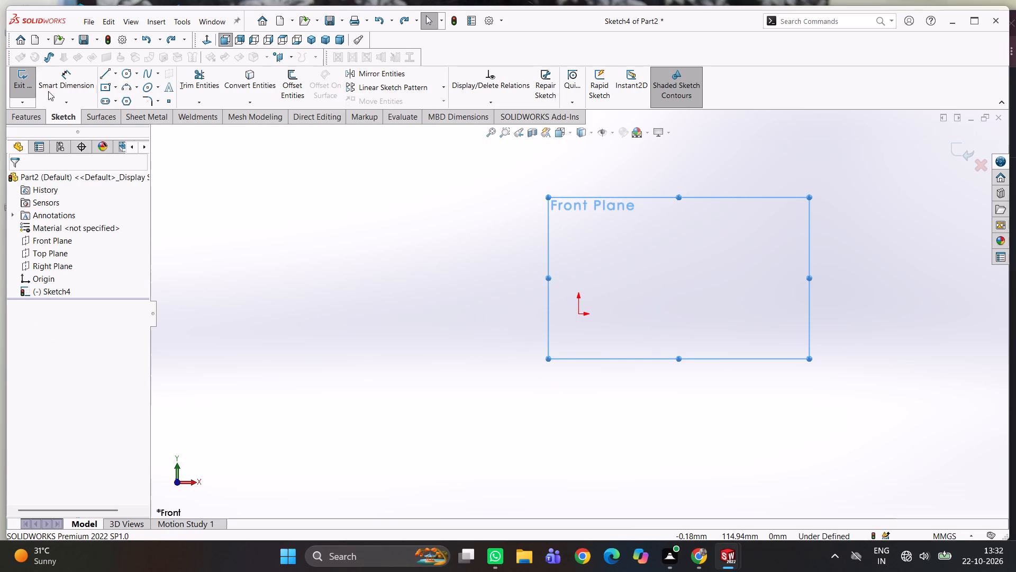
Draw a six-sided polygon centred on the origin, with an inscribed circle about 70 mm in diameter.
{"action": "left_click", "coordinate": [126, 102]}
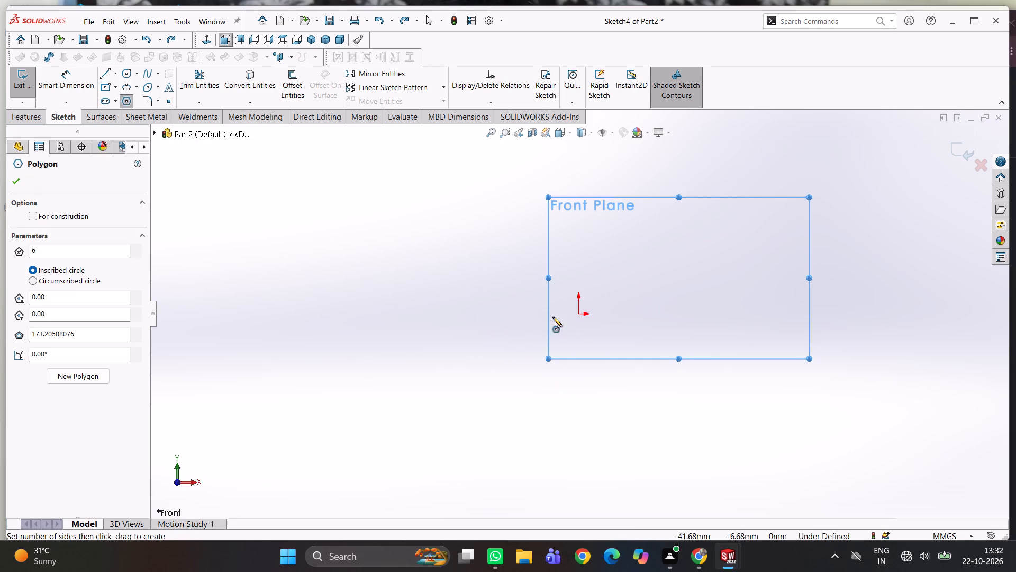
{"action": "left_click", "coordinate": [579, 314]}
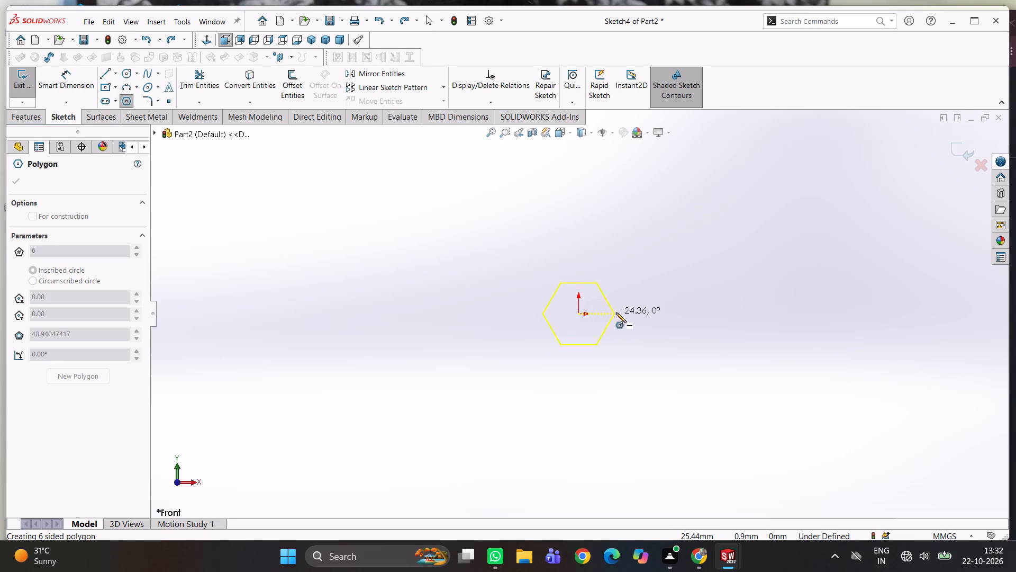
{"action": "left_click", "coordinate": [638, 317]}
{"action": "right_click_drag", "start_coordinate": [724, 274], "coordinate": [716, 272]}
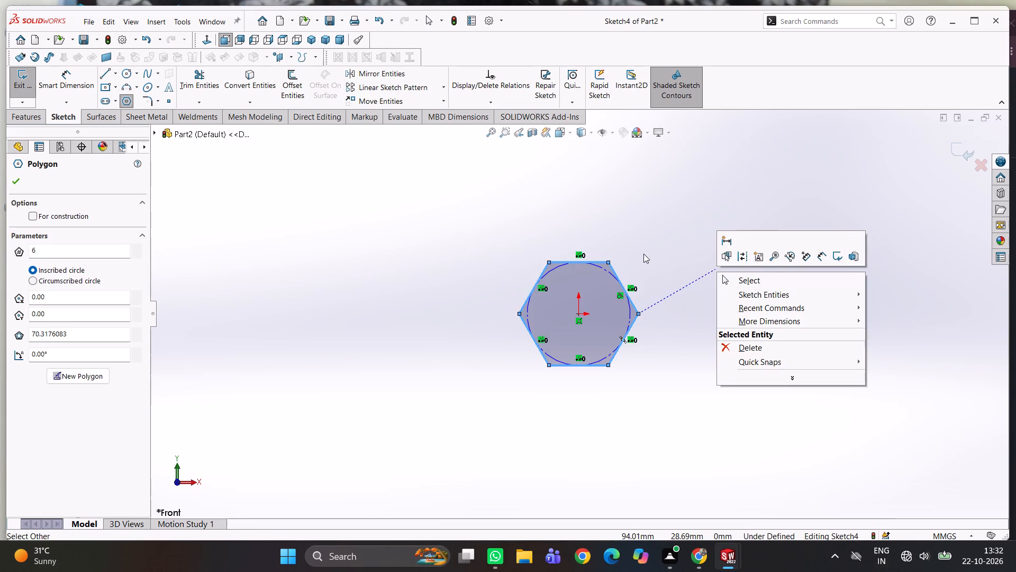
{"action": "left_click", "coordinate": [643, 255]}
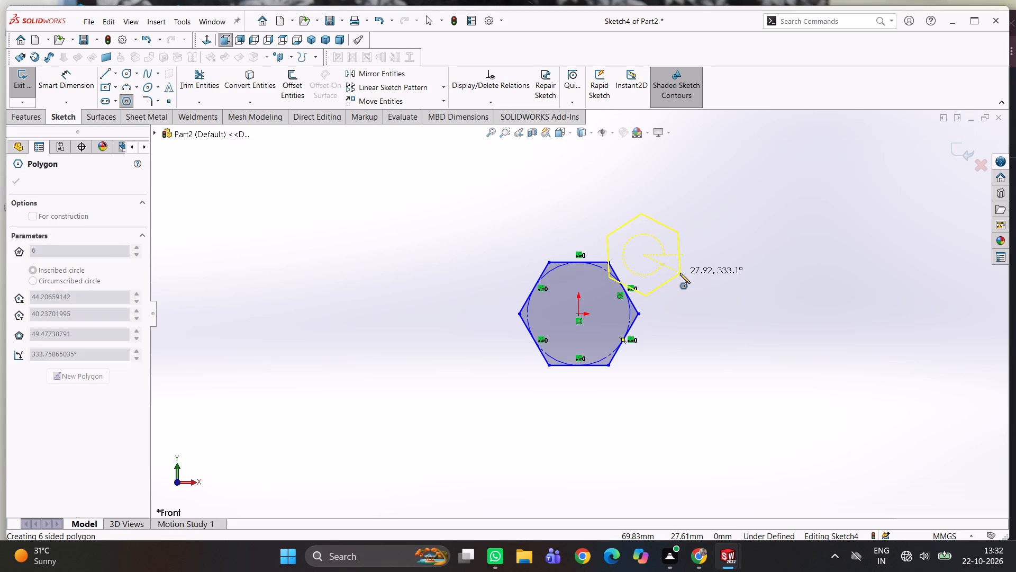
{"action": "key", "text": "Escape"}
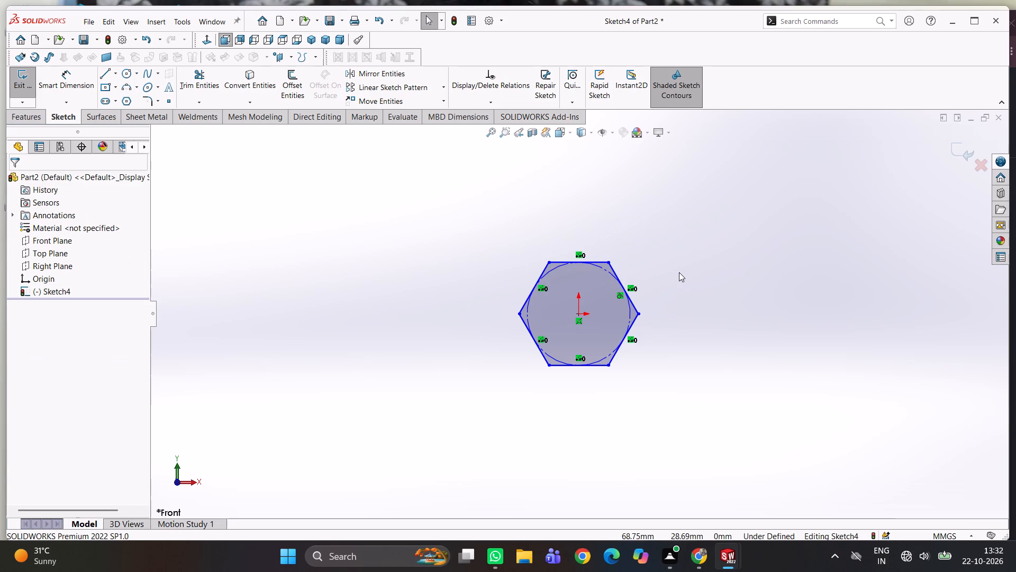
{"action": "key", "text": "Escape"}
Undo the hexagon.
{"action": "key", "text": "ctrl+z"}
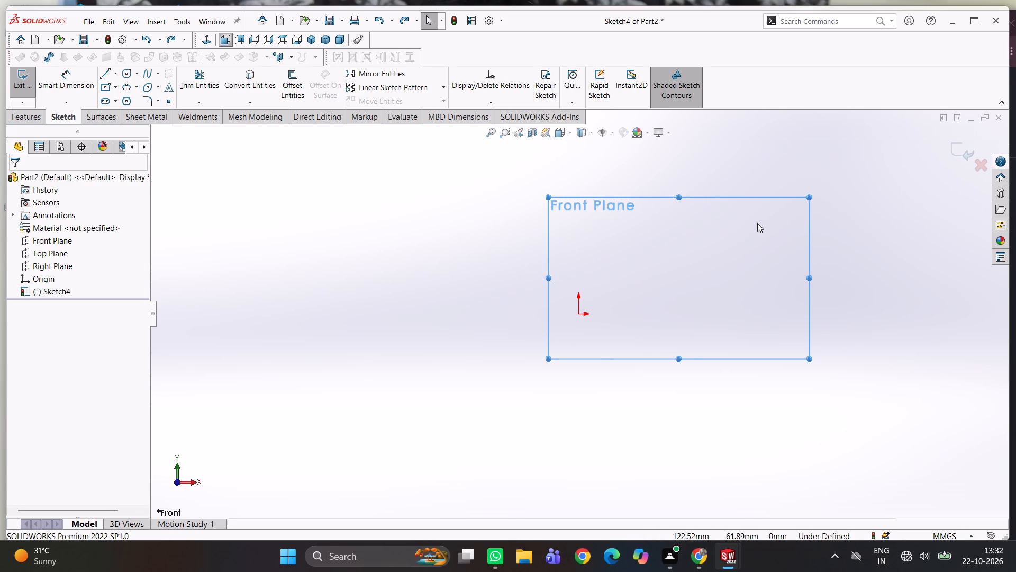
Enlarge the Front Plane's displayed border by extending its lower edge downward and its left edge outward.
{"action": "scroll", "coordinate": [745, 227], "scroll_direction": "up", "scroll_amount": 4}
{"action": "scroll", "coordinate": [722, 251], "scroll_direction": "down", "scroll_amount": 3}
{"action": "scroll", "coordinate": [519, 315], "scroll_direction": "up", "scroll_amount": 3}
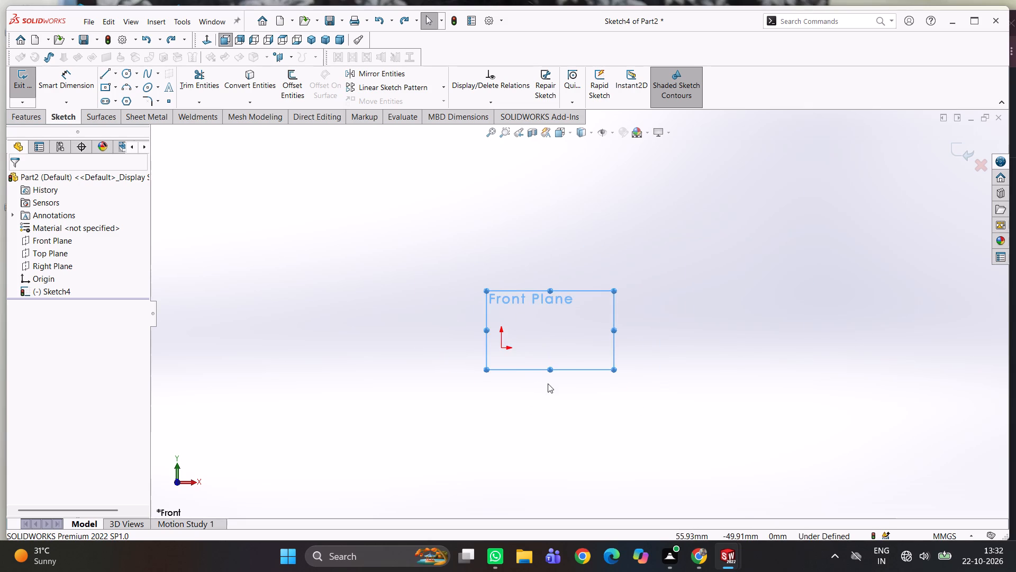
{"action": "scroll", "coordinate": [552, 374], "scroll_direction": "down", "scroll_amount": 6}
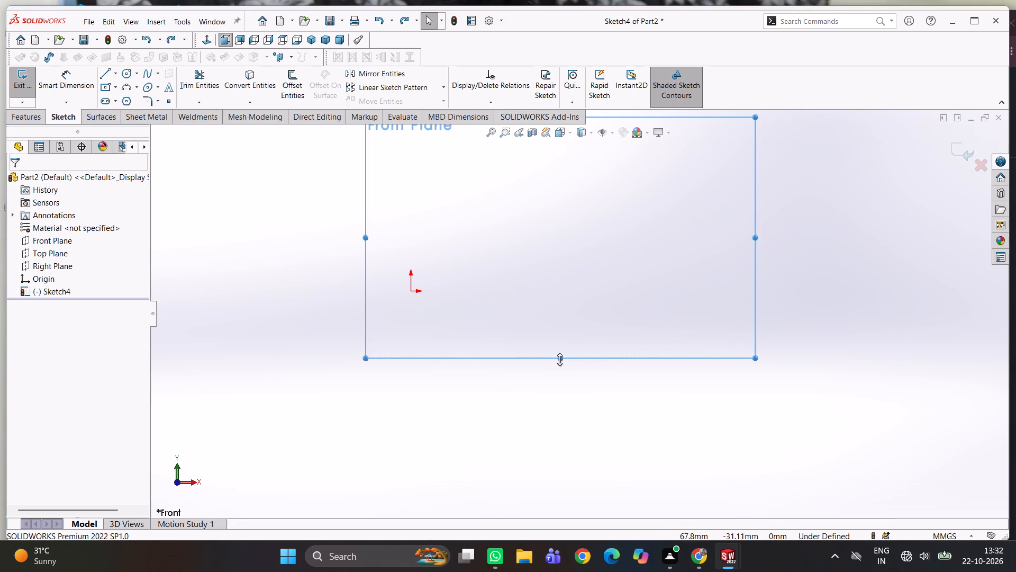
{"action": "left_click_drag", "start_coordinate": [561, 359], "coordinate": [453, 376]}
{"action": "left_click_drag", "start_coordinate": [366, 246], "coordinate": [271, 255]}
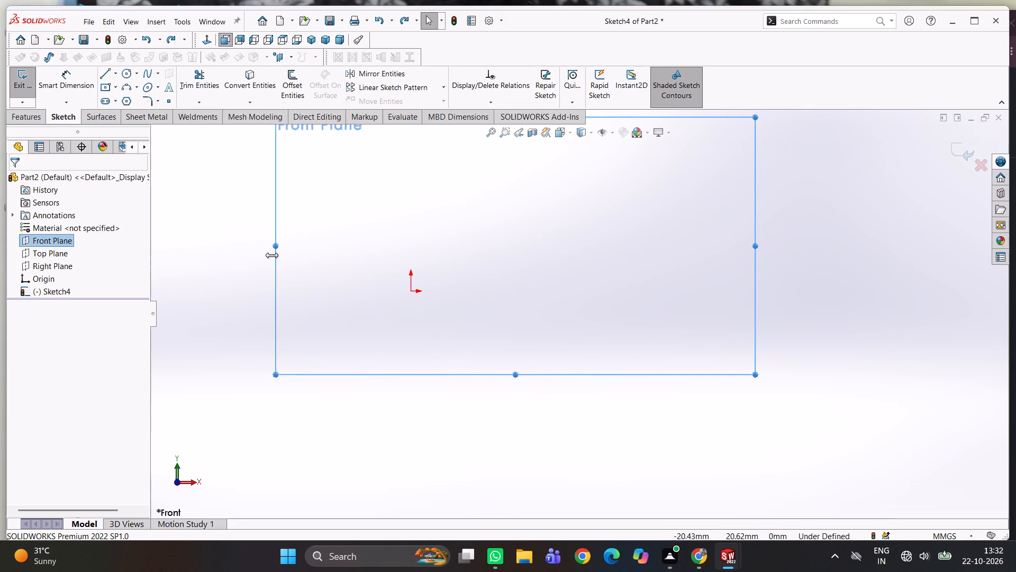
{"action": "left_click_drag", "start_coordinate": [271, 255], "coordinate": [234, 259]}
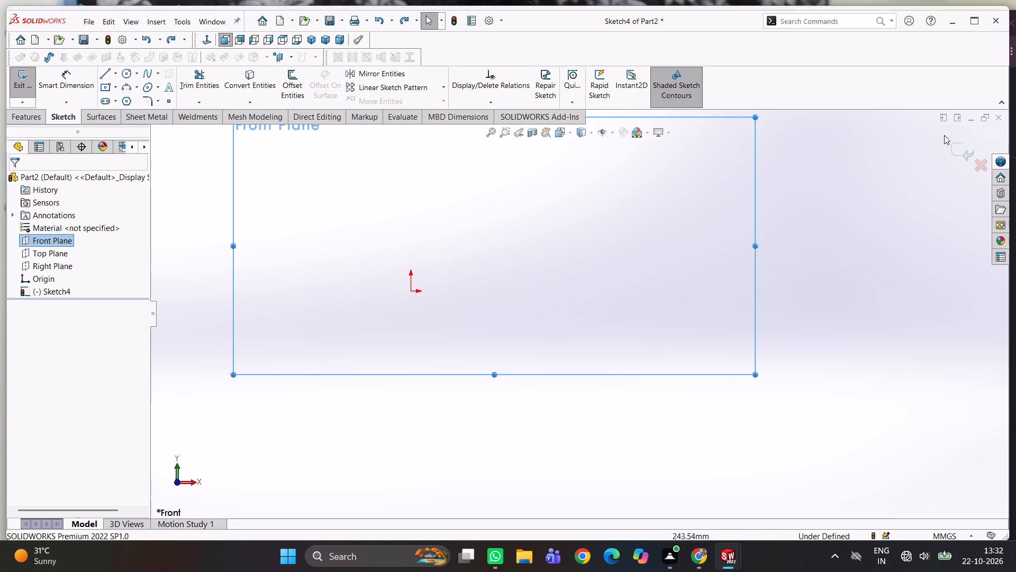
Exit the empty Front Plane sketch.
{"action": "left_click", "coordinate": [957, 146]}
{"action": "scroll", "coordinate": [705, 199], "scroll_direction": "up", "scroll_amount": 4}
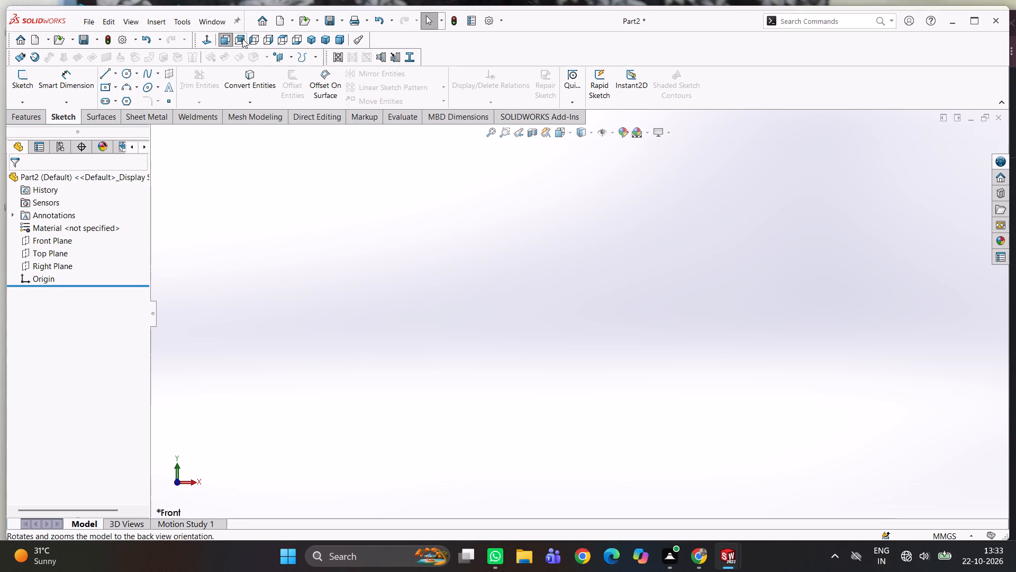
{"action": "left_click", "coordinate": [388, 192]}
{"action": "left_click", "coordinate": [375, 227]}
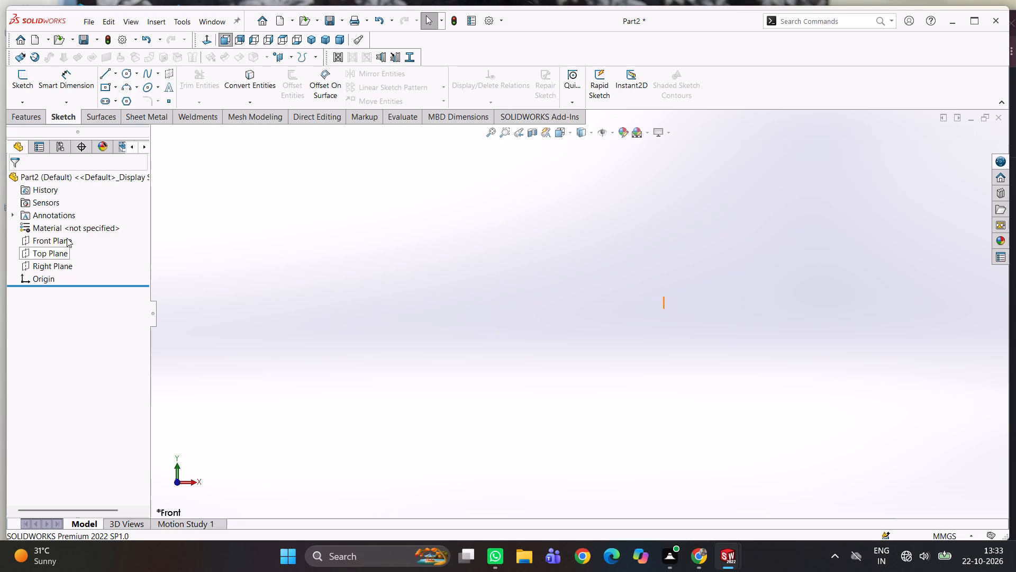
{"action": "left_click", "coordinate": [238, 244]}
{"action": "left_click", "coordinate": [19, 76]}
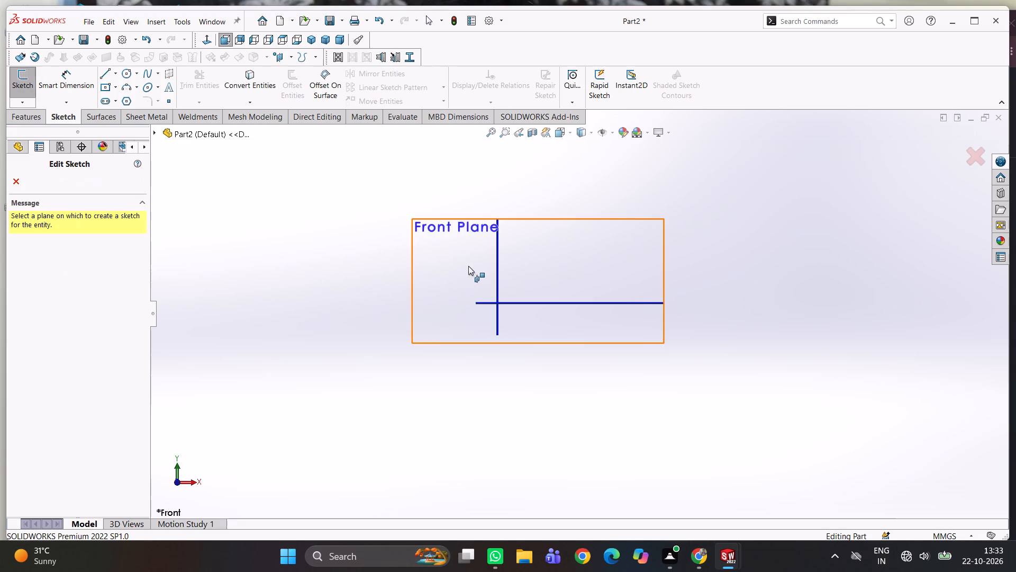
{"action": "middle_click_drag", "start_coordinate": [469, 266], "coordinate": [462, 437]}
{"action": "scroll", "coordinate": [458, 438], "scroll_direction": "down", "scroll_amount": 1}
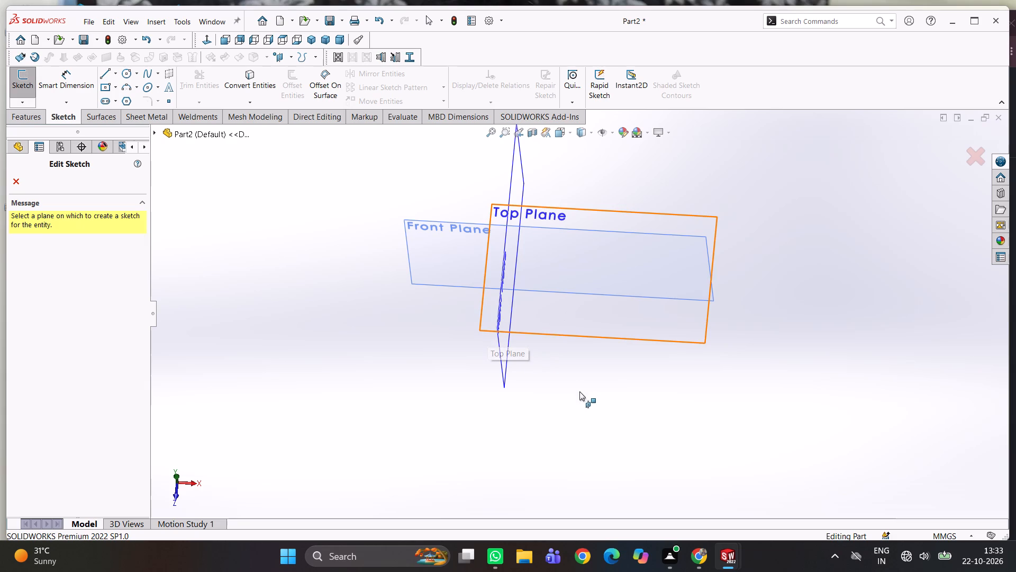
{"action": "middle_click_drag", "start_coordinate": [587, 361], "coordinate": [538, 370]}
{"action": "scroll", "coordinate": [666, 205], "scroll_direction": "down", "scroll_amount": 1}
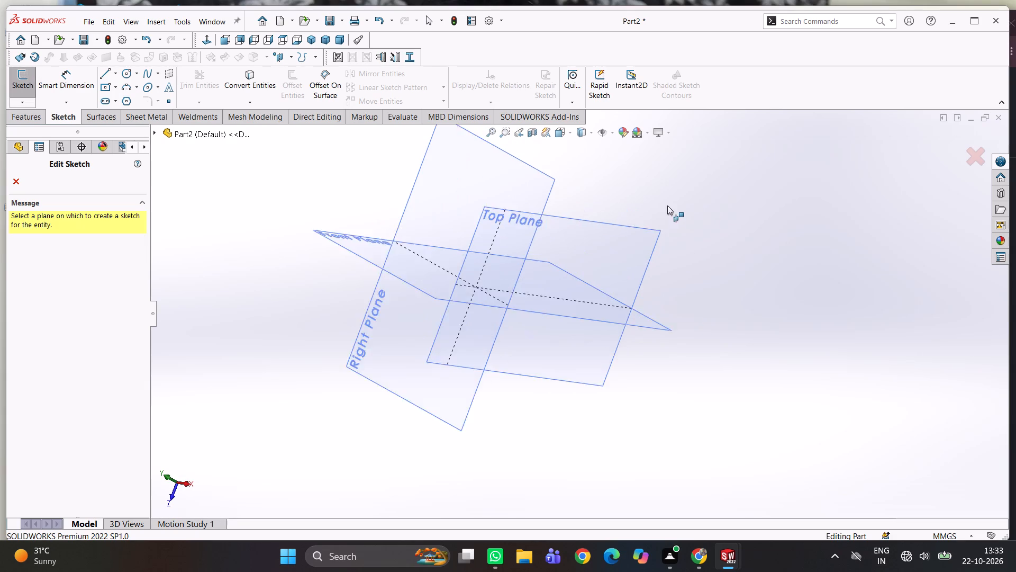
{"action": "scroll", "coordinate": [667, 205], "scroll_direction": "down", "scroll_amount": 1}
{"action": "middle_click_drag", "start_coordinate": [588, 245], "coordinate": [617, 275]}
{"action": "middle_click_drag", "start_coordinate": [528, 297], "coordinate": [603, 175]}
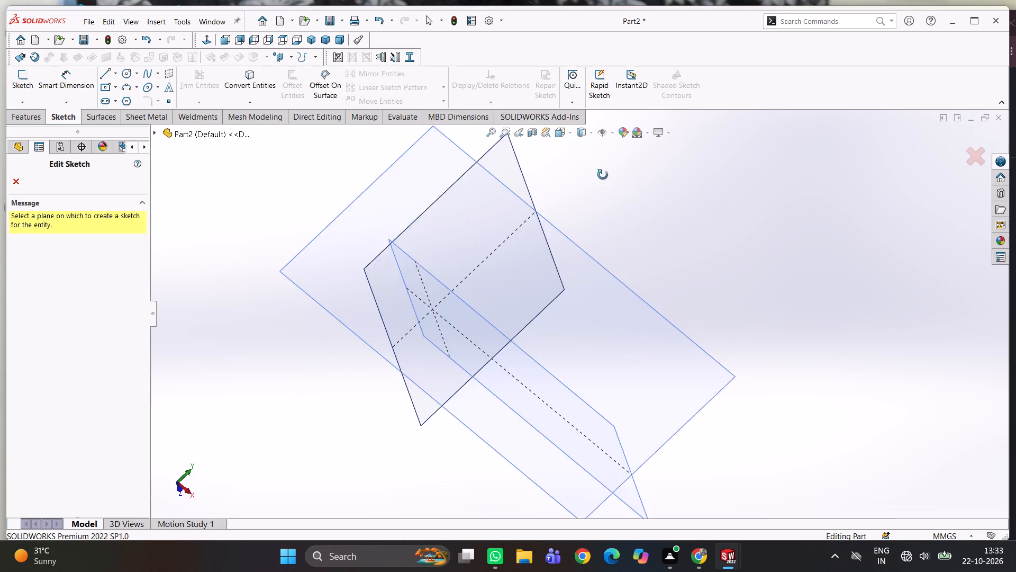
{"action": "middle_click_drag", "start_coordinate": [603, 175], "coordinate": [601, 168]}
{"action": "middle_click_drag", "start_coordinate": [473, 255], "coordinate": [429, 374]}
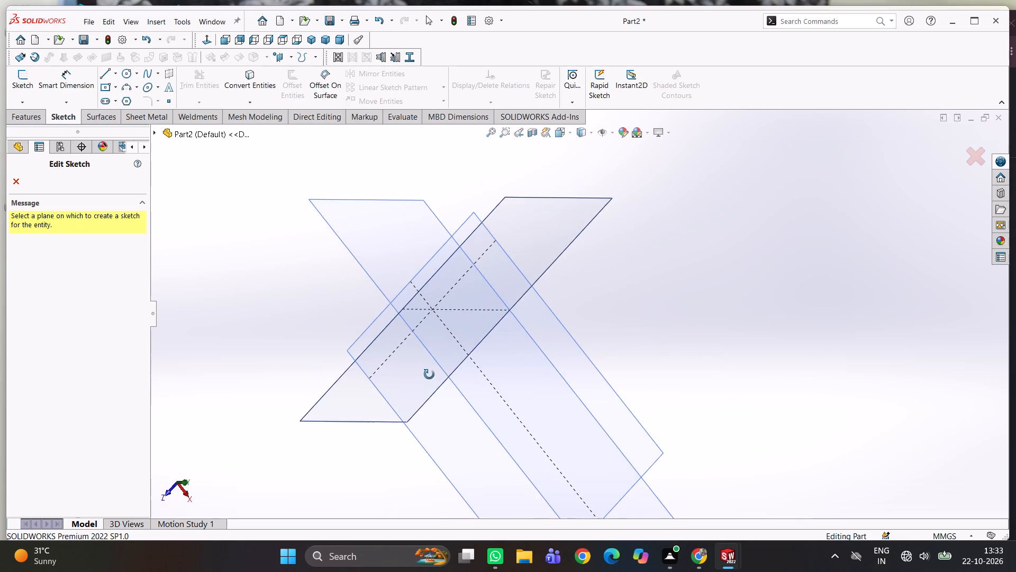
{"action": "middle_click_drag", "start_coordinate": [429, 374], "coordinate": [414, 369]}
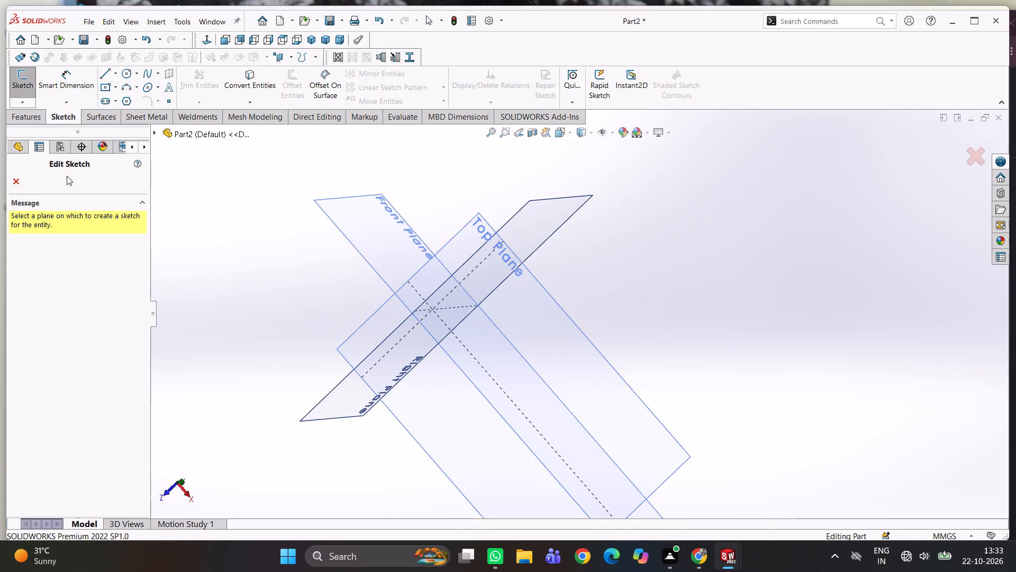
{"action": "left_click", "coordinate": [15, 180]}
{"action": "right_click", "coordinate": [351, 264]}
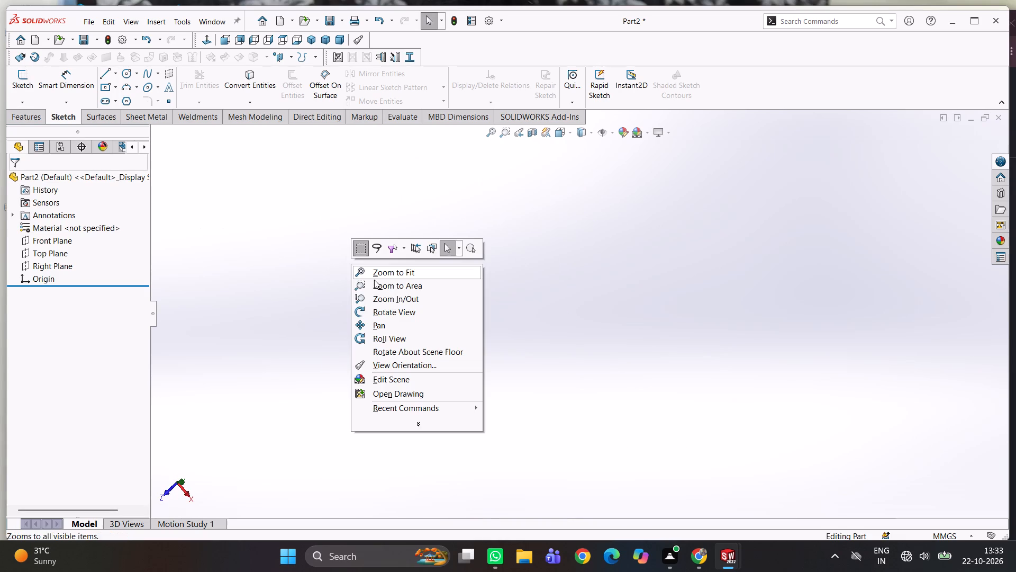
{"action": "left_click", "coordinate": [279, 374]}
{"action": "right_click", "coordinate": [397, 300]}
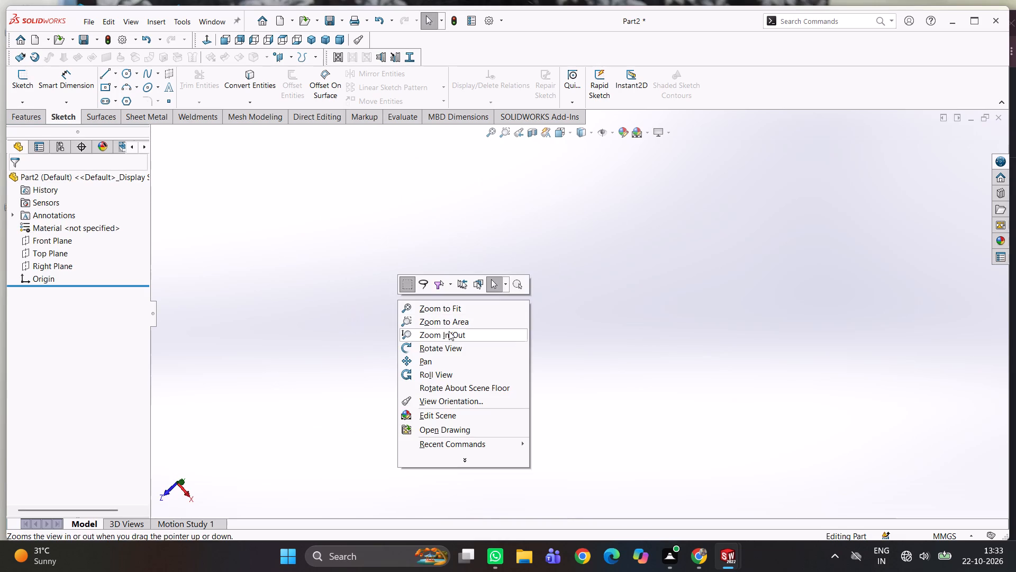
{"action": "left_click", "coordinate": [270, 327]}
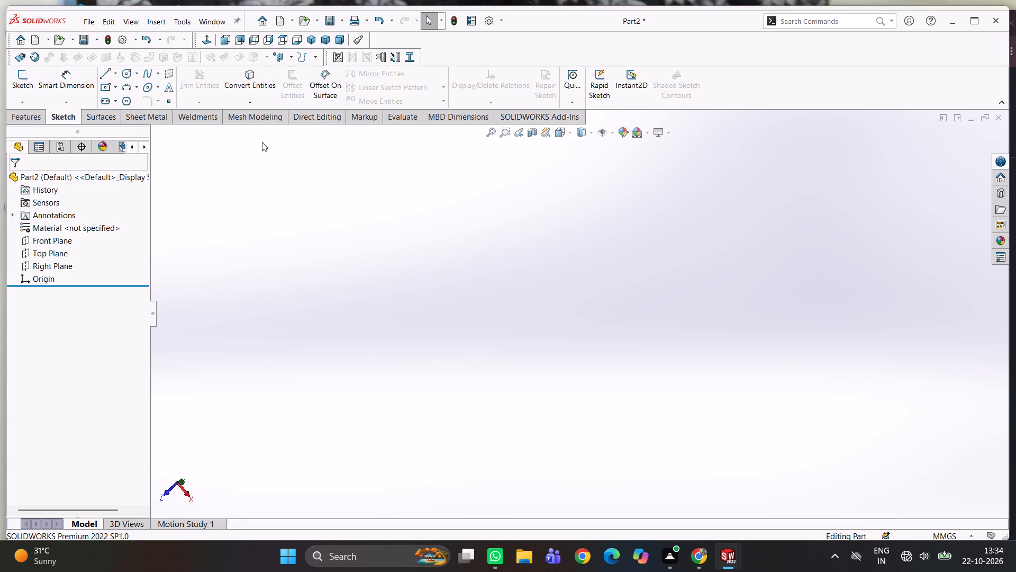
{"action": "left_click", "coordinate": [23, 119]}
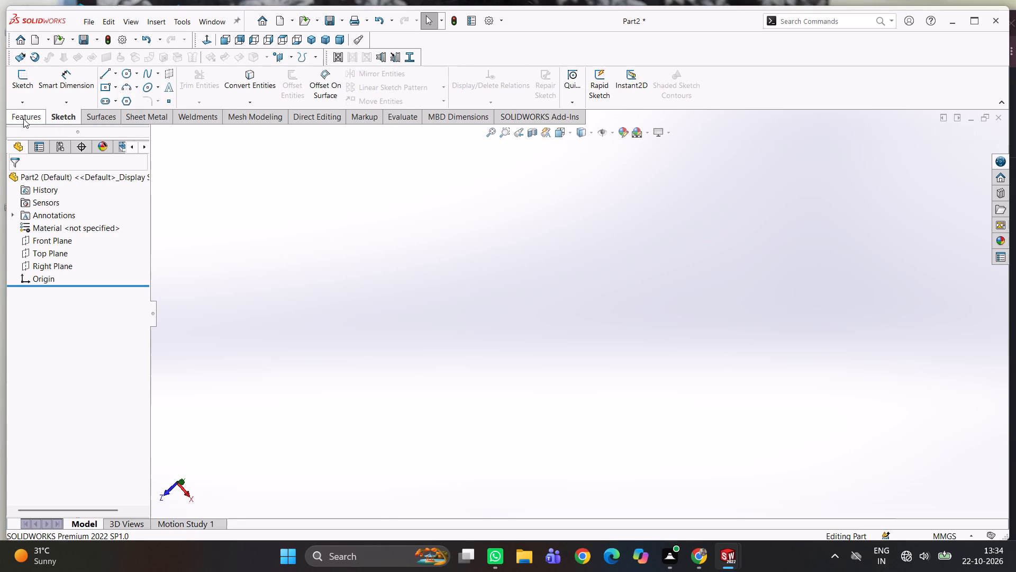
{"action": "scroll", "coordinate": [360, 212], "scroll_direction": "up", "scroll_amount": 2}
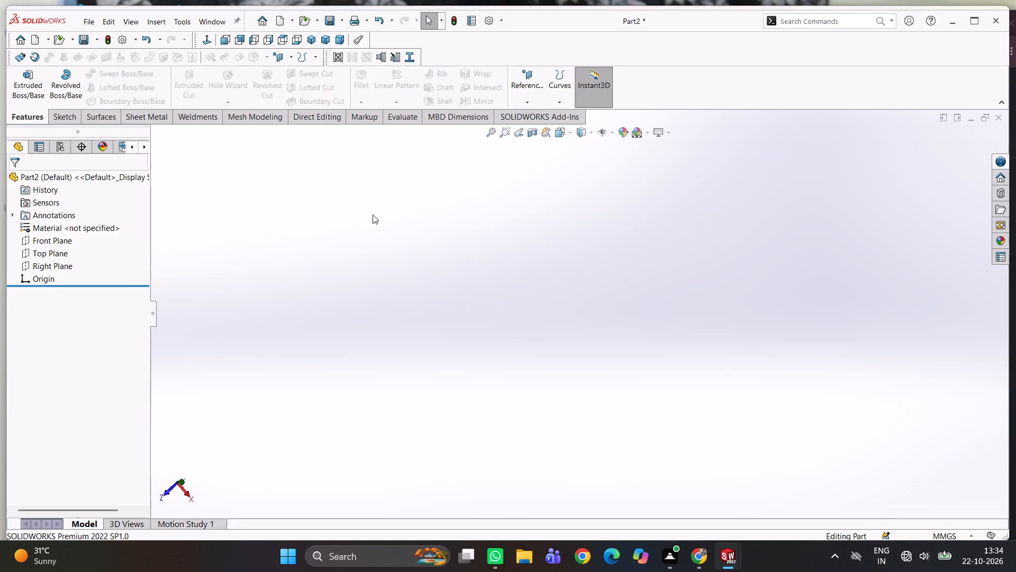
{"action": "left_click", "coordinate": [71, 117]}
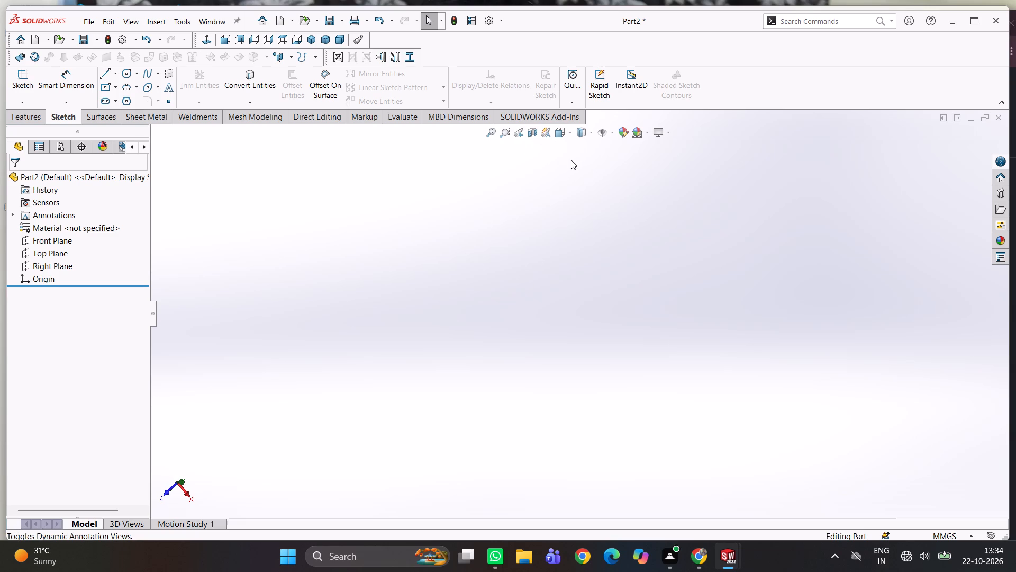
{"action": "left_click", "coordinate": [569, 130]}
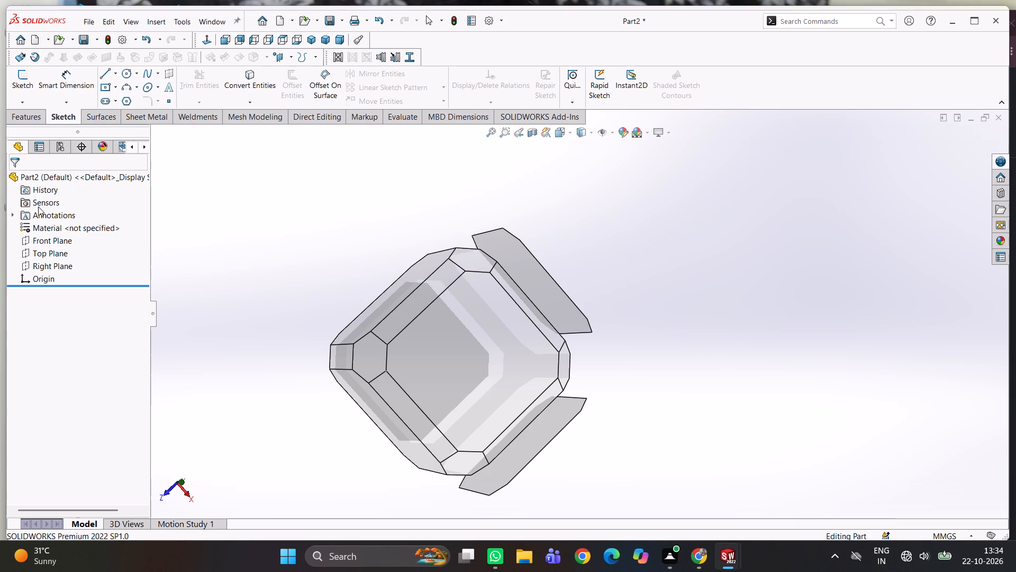
Start a new sketch on the Front Plane.
{"action": "left_click", "coordinate": [43, 233]}
{"action": "left_click", "coordinate": [47, 245]}
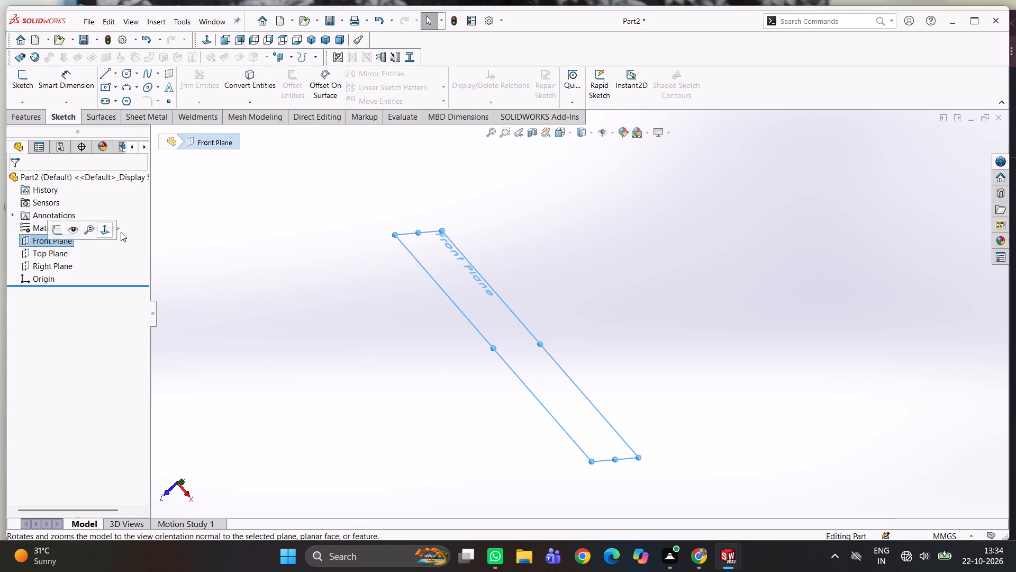
{"action": "left_click", "coordinate": [106, 283]}
{"action": "left_click", "coordinate": [62, 234]}
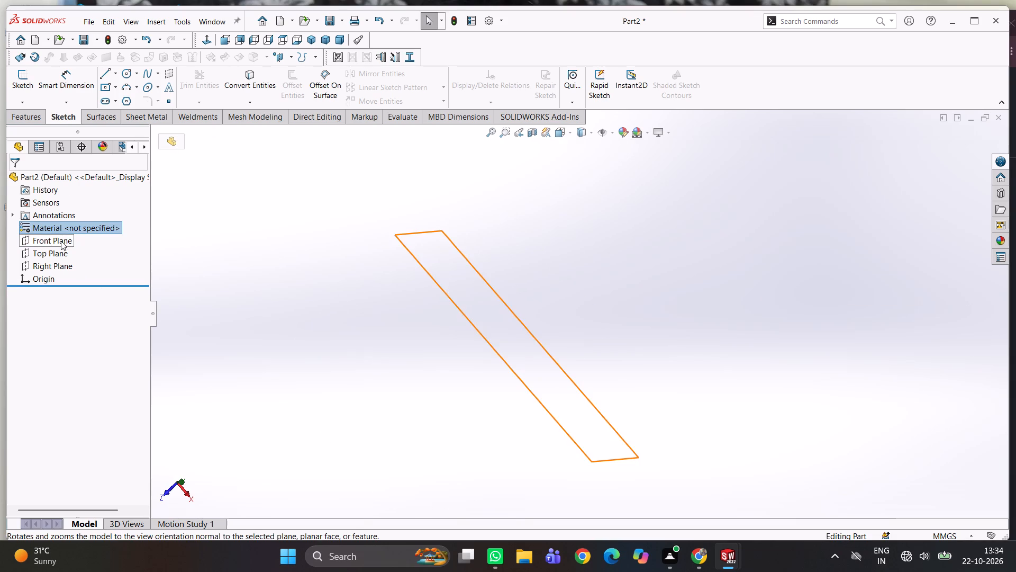
{"action": "left_click", "coordinate": [61, 243]}
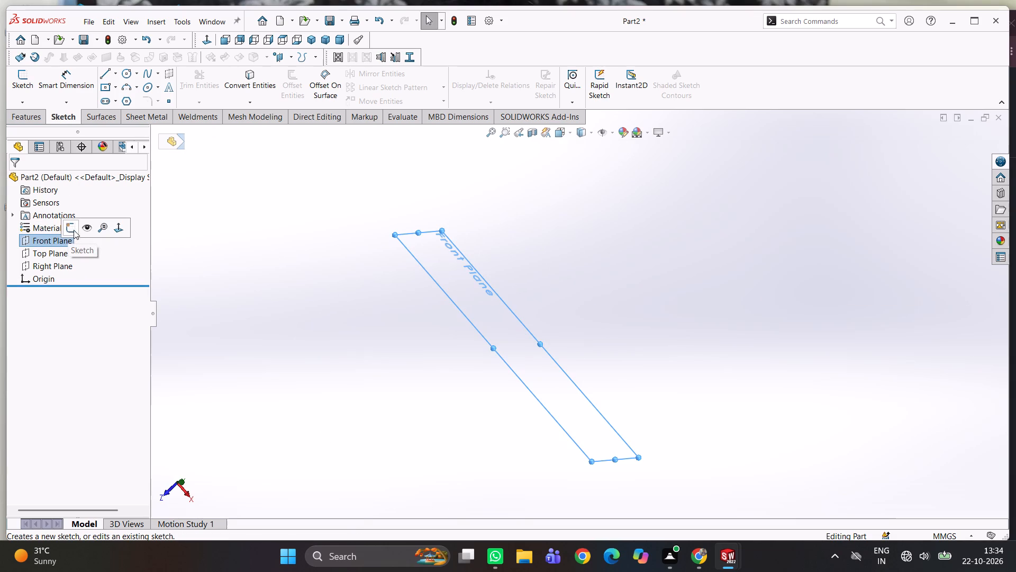
{"action": "left_click", "coordinate": [74, 230]}
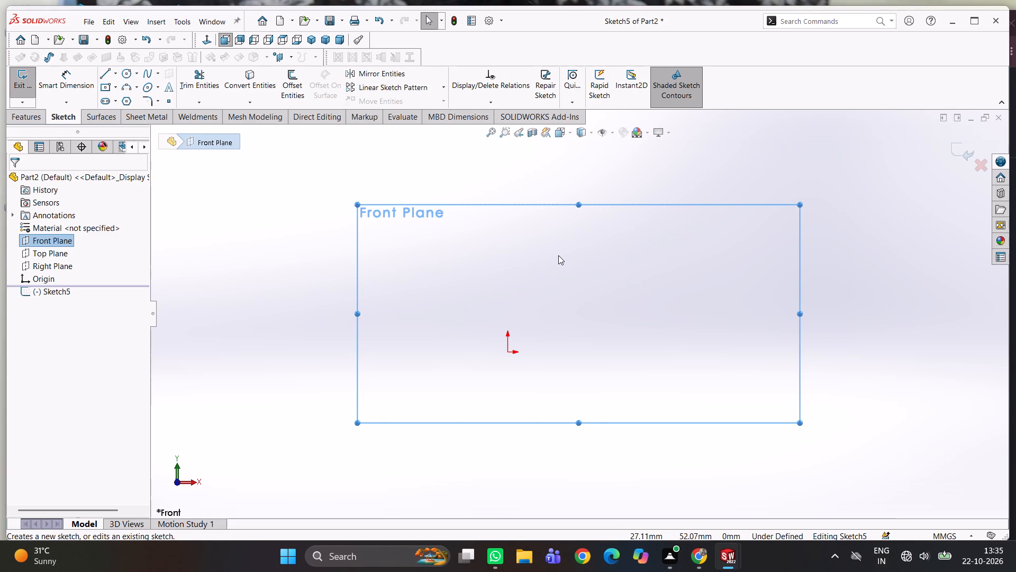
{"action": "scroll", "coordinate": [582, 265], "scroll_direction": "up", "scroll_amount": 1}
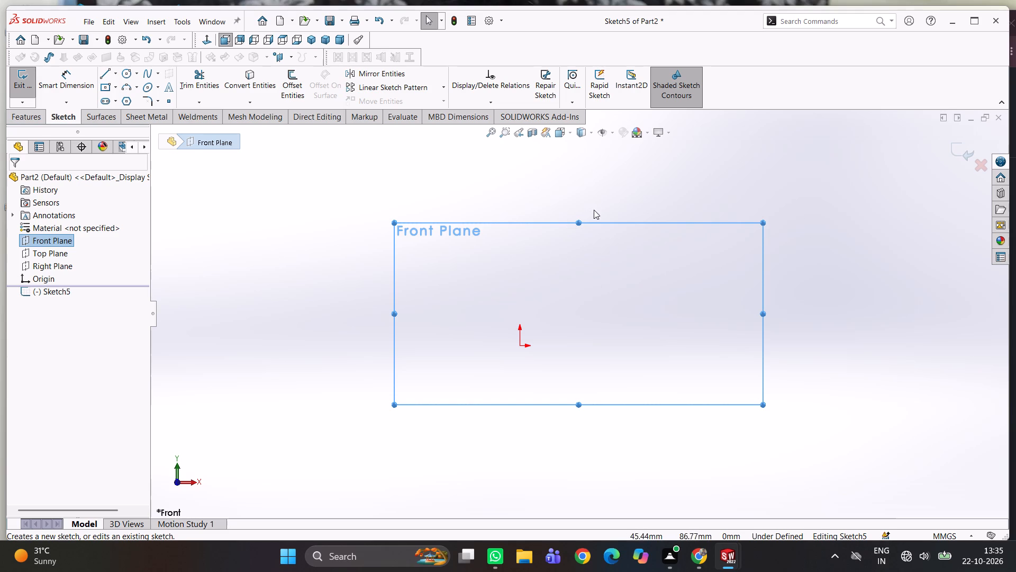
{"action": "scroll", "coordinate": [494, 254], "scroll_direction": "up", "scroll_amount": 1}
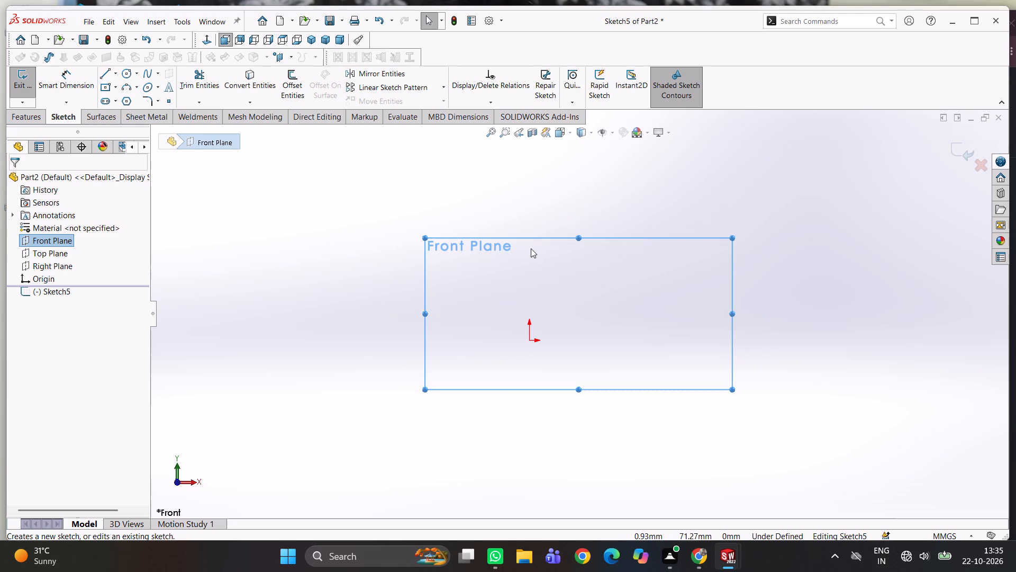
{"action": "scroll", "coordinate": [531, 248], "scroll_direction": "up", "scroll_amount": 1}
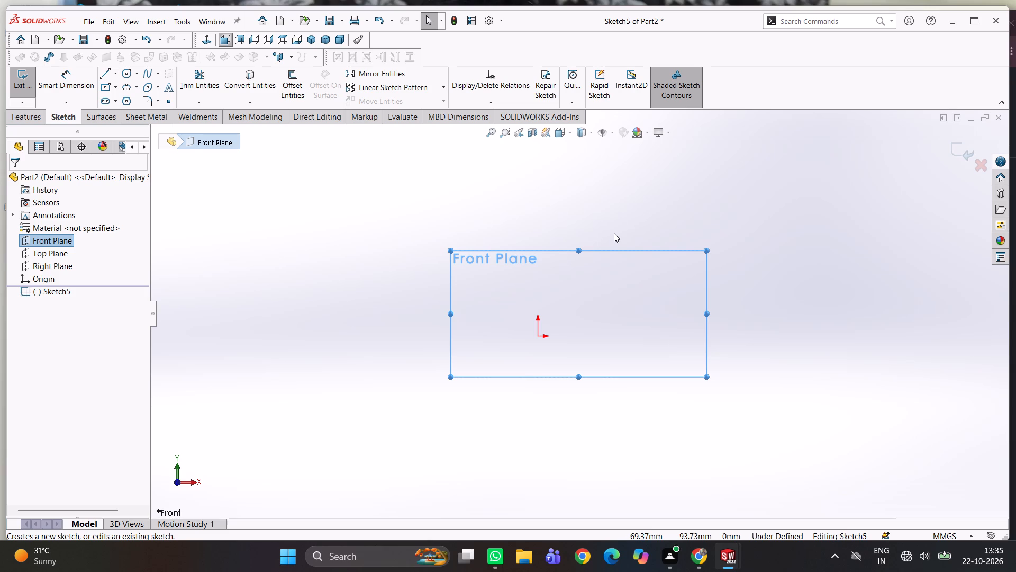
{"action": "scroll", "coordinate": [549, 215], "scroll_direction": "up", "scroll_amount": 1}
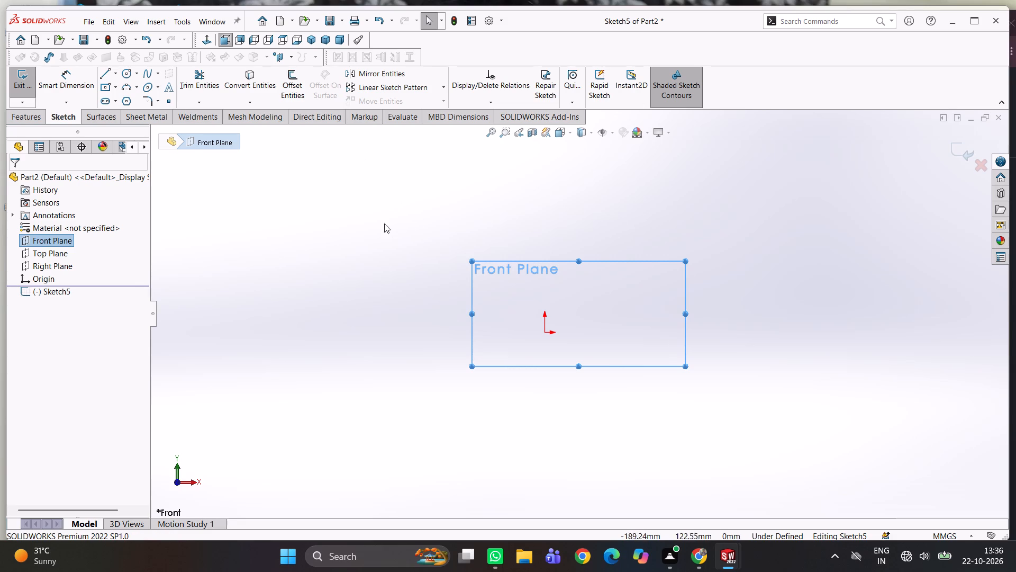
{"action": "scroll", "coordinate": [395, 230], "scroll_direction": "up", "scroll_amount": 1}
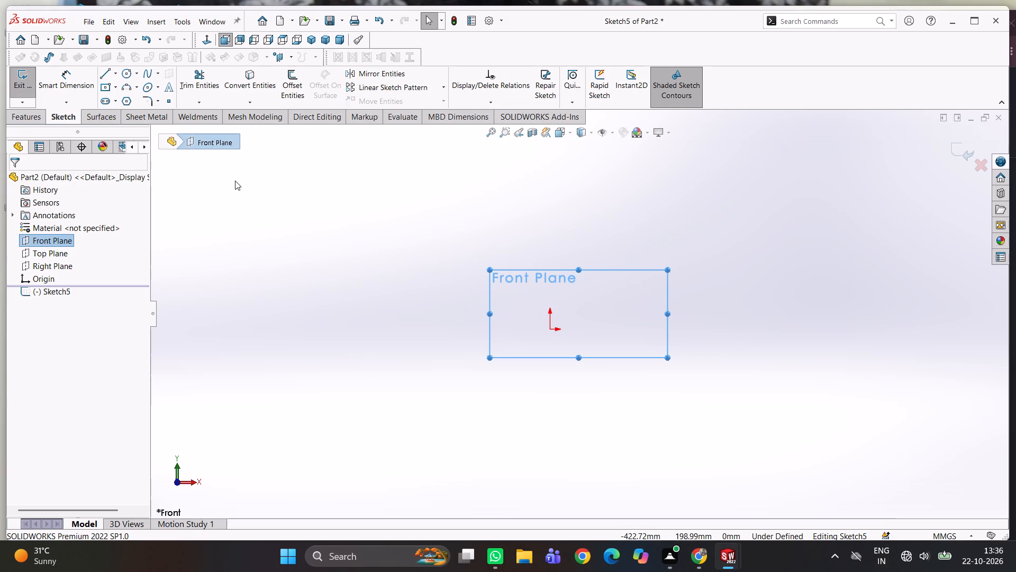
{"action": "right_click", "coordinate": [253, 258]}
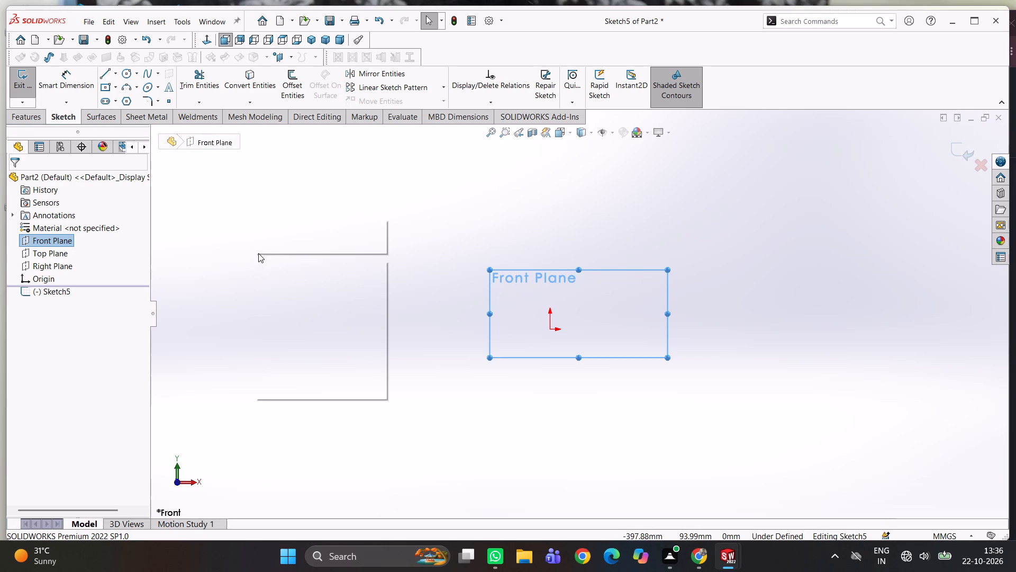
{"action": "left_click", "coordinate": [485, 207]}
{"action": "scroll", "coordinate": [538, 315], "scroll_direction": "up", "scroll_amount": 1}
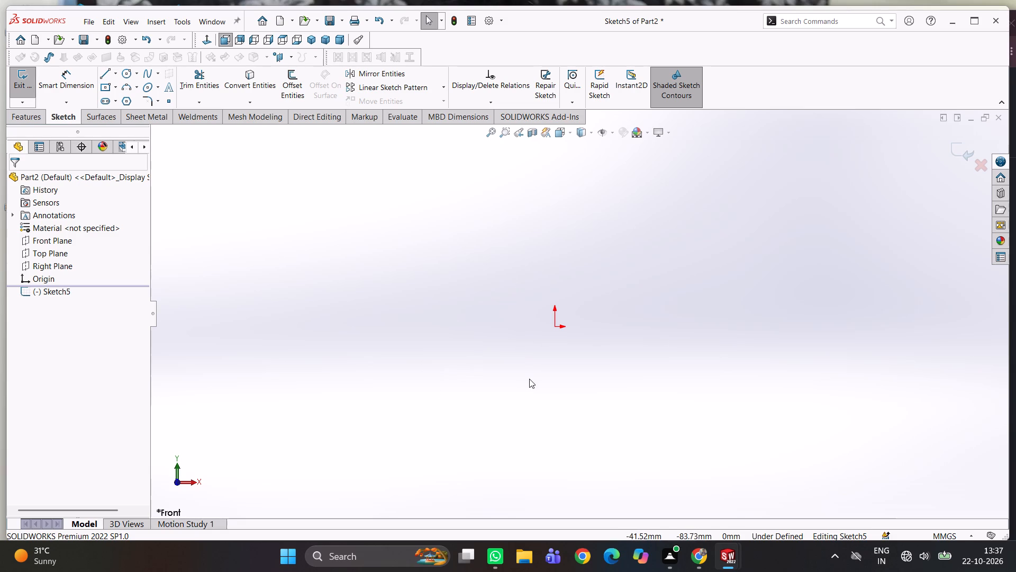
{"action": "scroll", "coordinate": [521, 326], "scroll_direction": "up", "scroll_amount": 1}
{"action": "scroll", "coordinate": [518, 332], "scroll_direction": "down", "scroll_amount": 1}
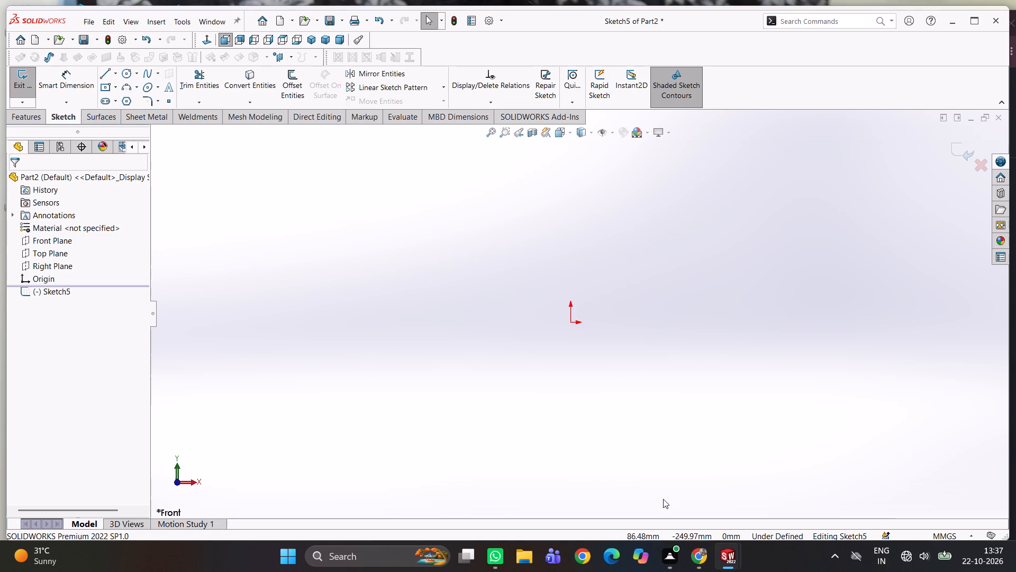
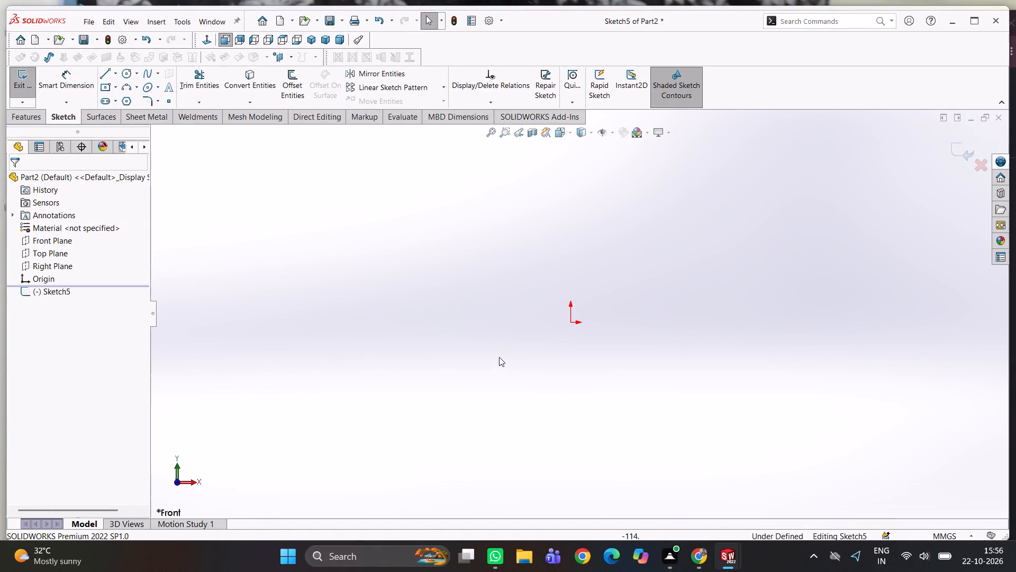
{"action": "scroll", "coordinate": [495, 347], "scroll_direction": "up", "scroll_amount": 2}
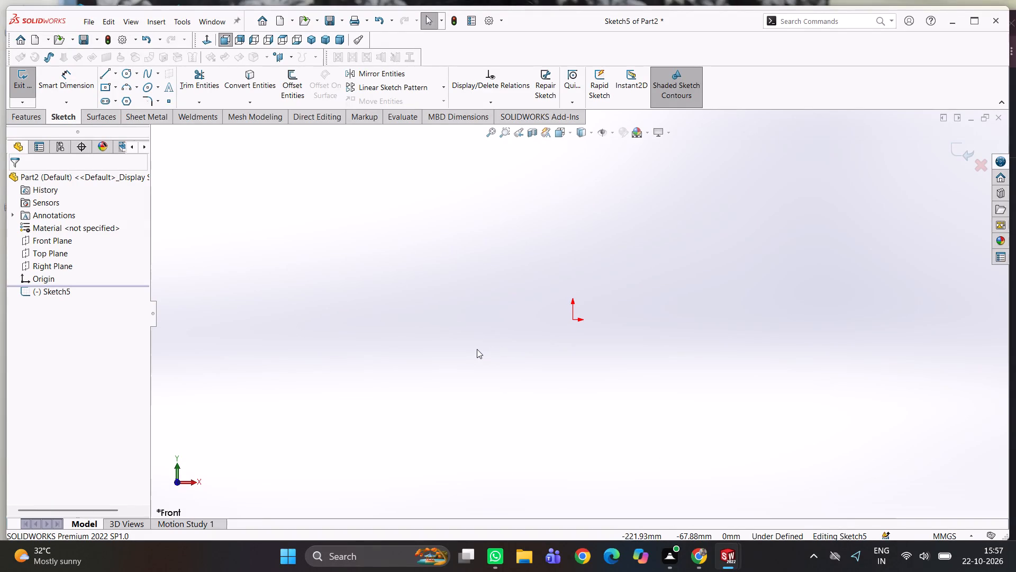